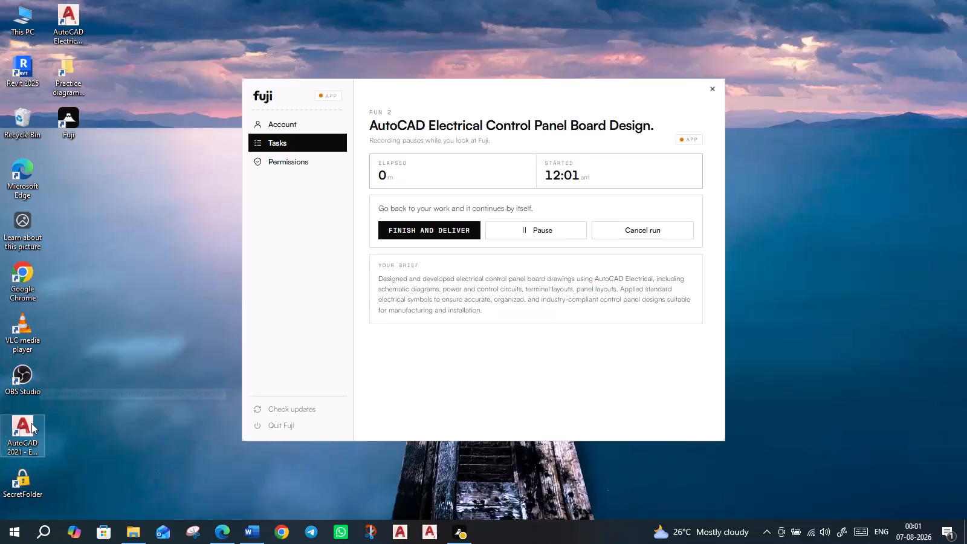
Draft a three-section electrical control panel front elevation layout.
Launch AutoCAD 2021 - English from the desktop.
double_click(21, 431)
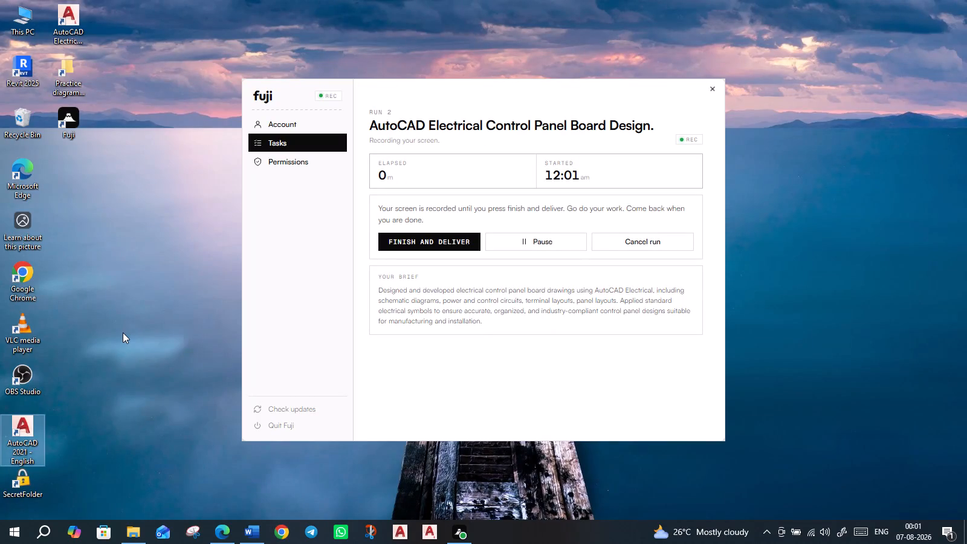
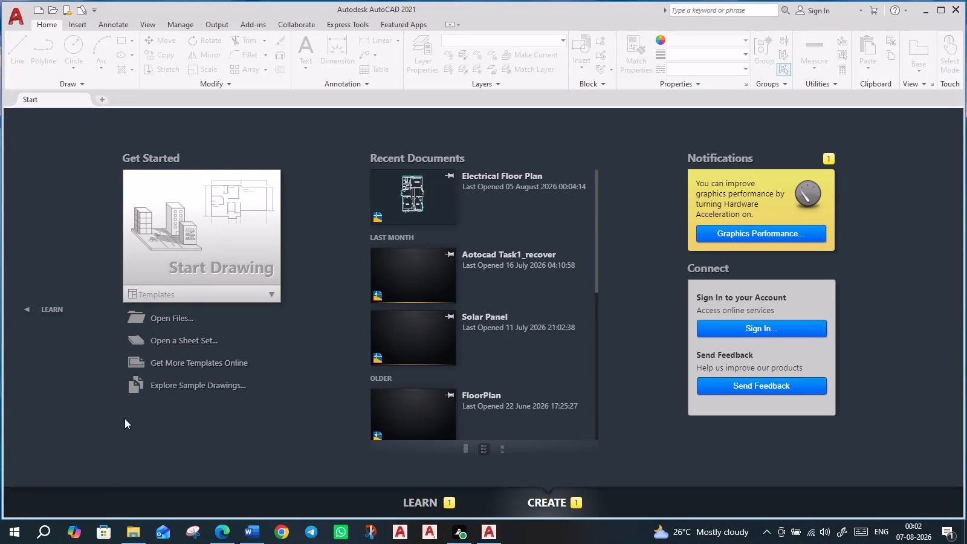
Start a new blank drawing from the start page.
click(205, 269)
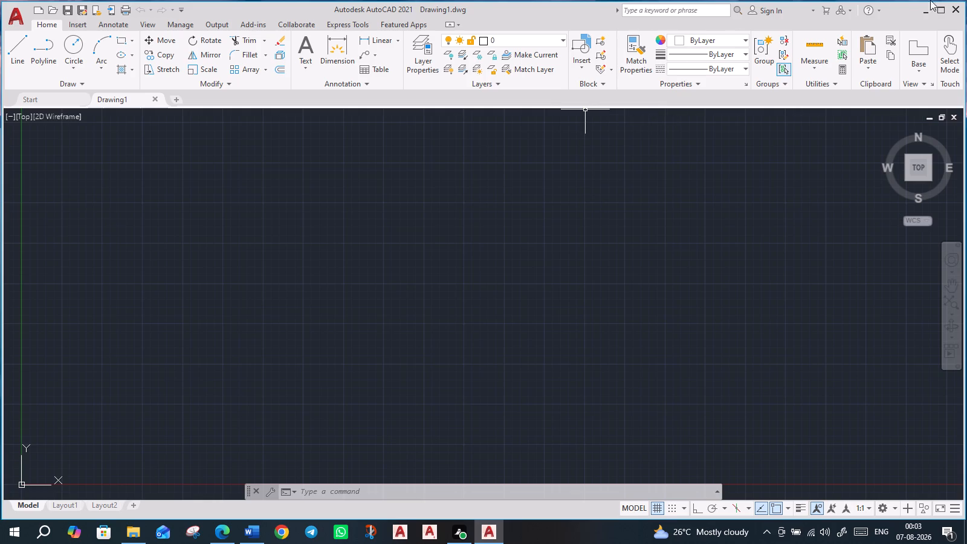
Close AutoCAD along with the blank drawing.
click(960, 7)
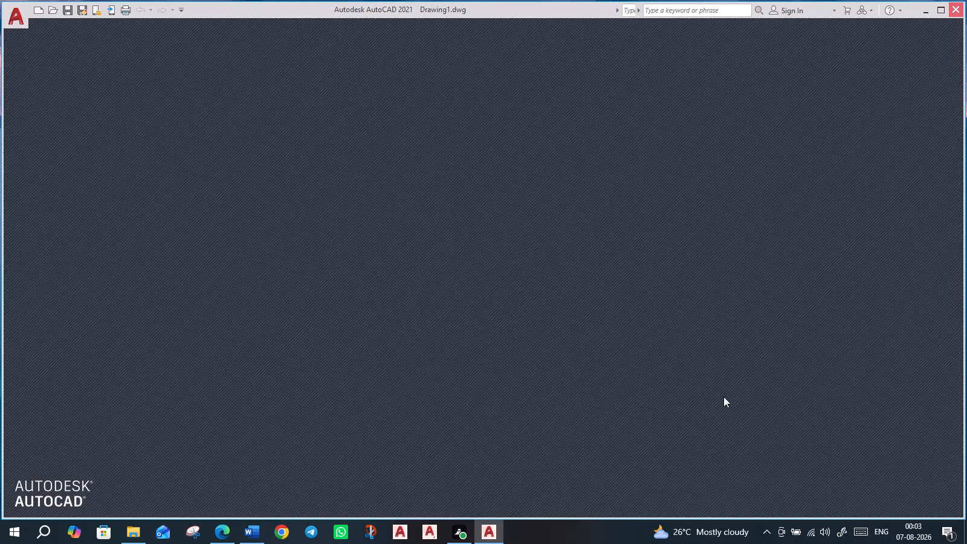
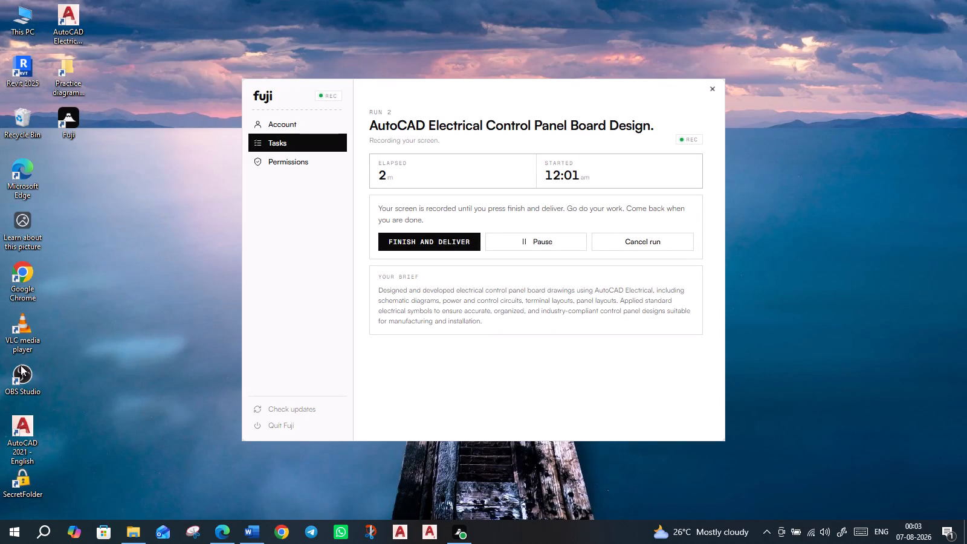
Launch AutoCAD Electrical 2021 from the desktop.
double_click(63, 24)
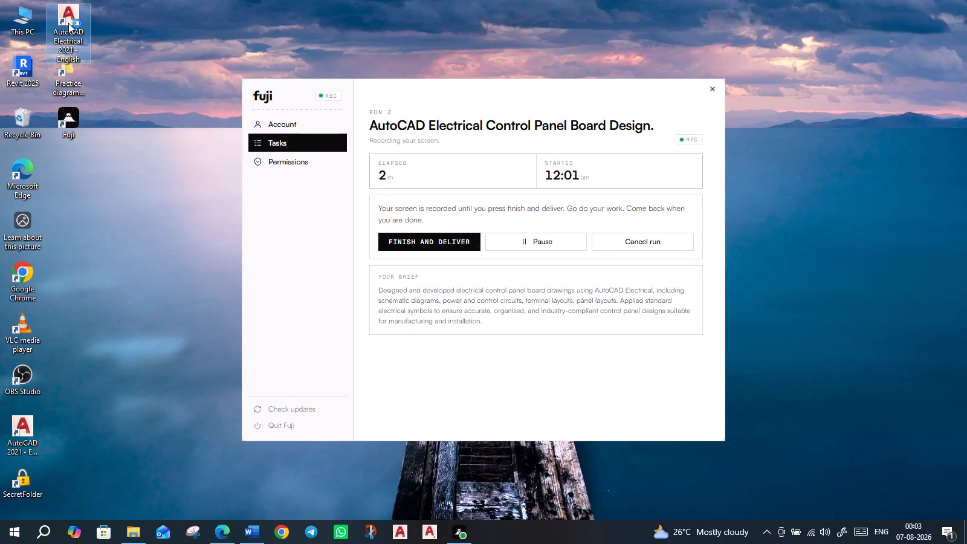
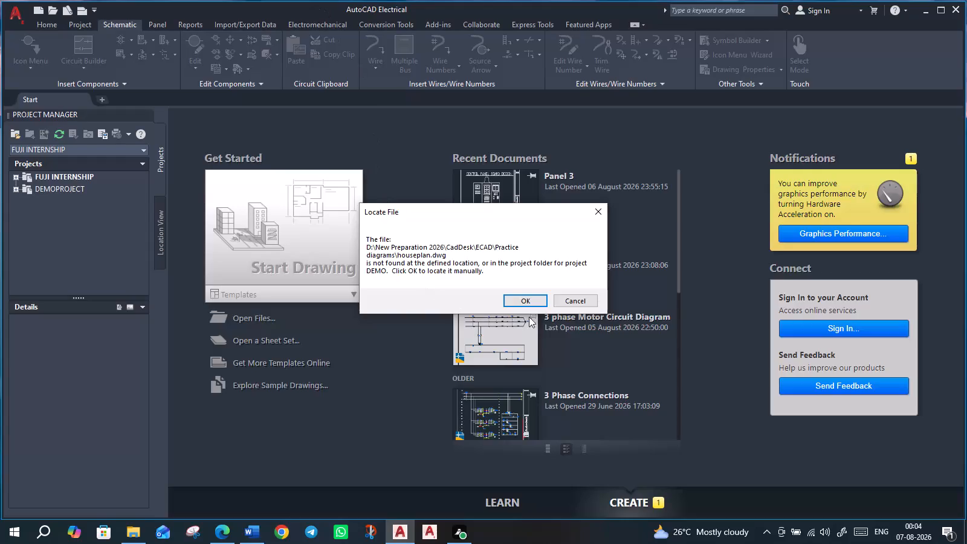
Decline to locate the missing houseplan.dwg file for the DEMO project.
click(574, 295)
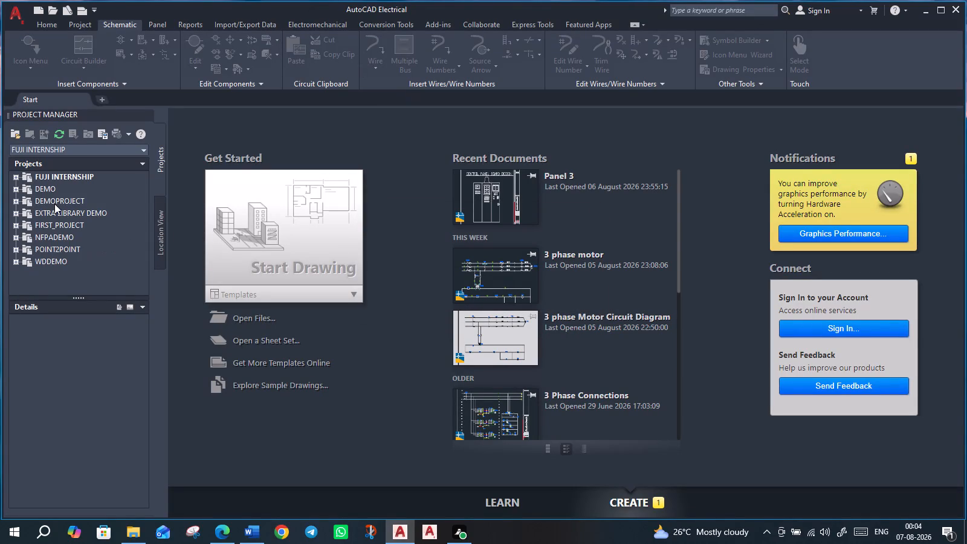
Expand the FUJI INTERNSHIP project and its SCHEMATIC DESIGN subfolder in the project tree.
click(14, 175)
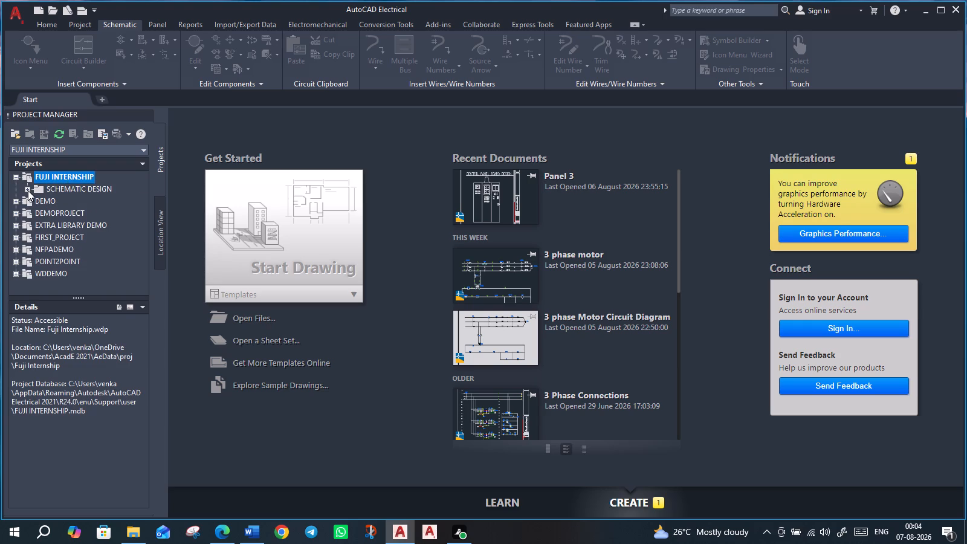
click(28, 190)
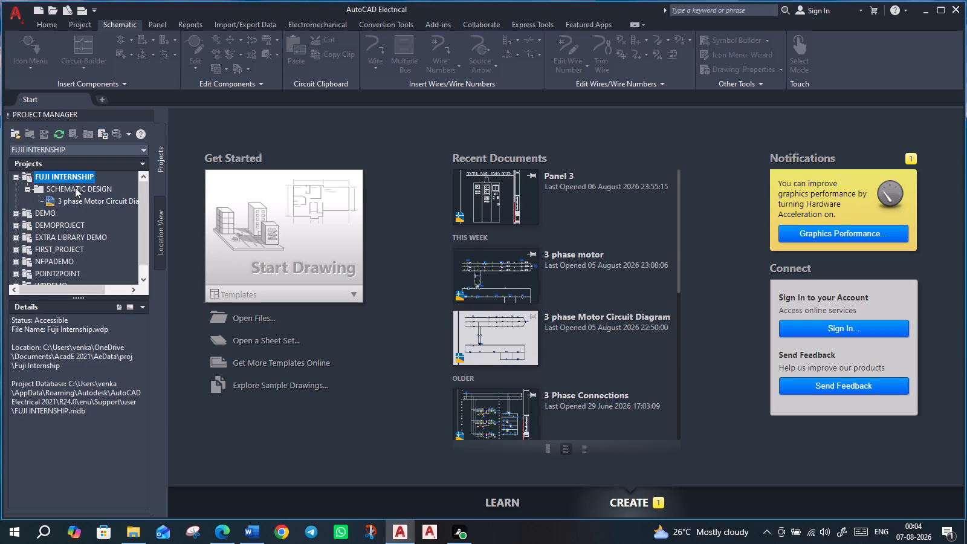
click(75, 187)
right_click(75, 187)
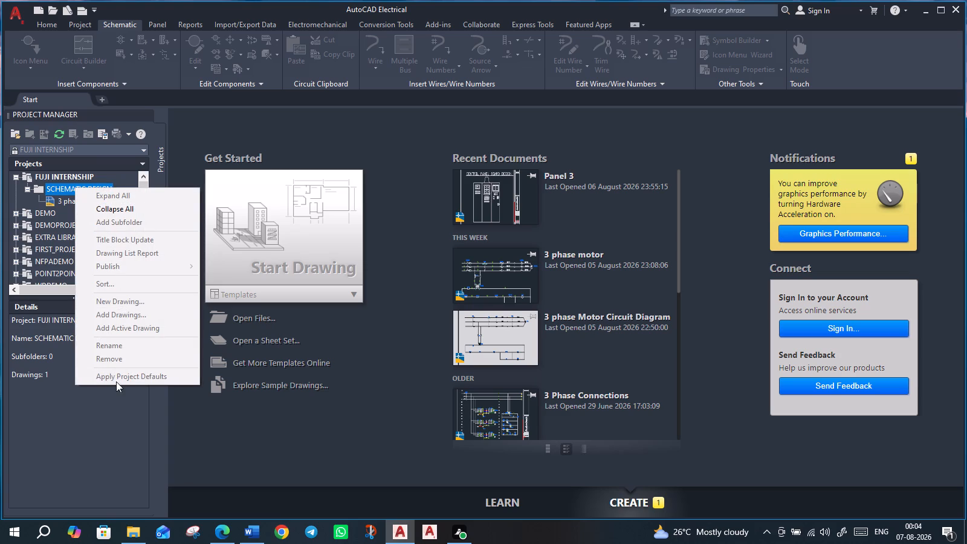
click(57, 187)
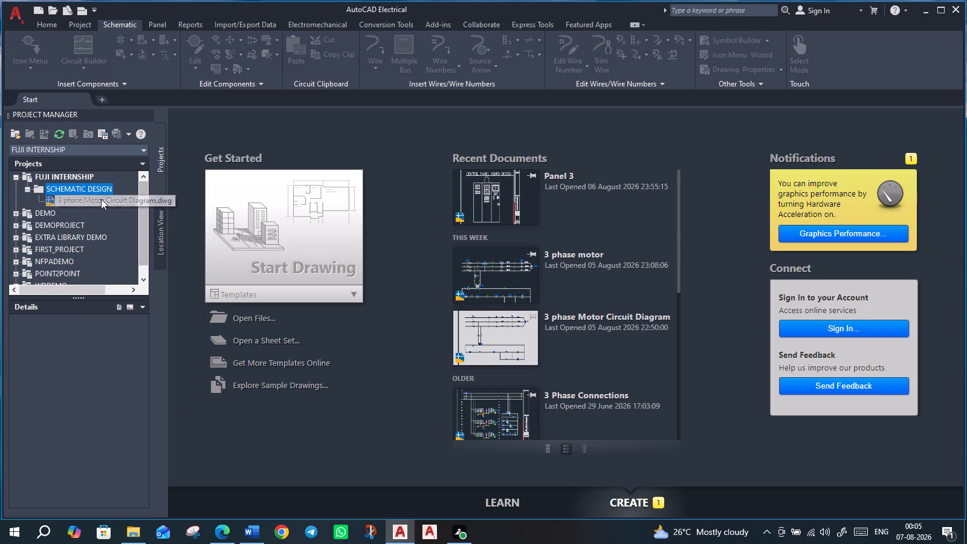
Start a new blank drawing from the default template.
click(103, 97)
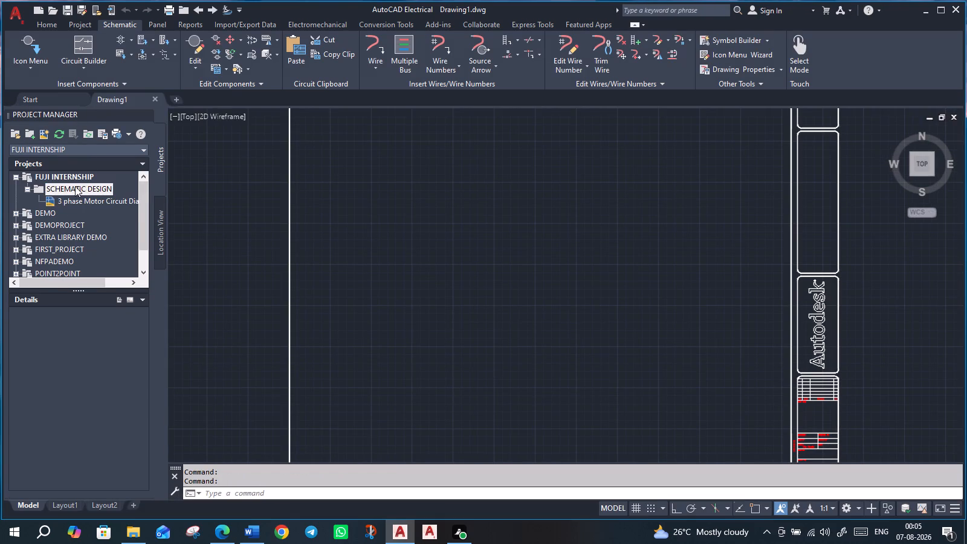
Create a new drawing named Electrical Control Panel Design in the FUJI INTERNSHIP project, keeping the default template and location.
right_click(75, 186)
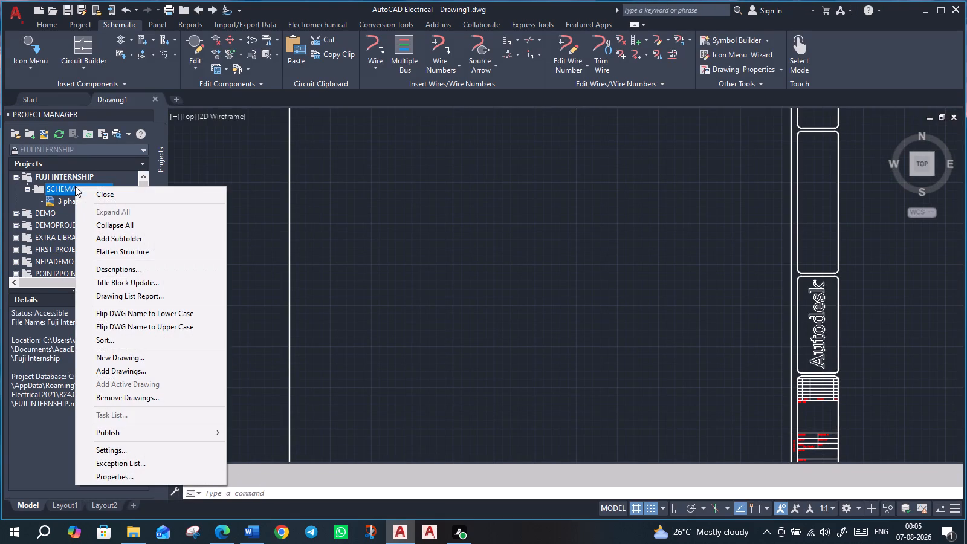
click(134, 361)
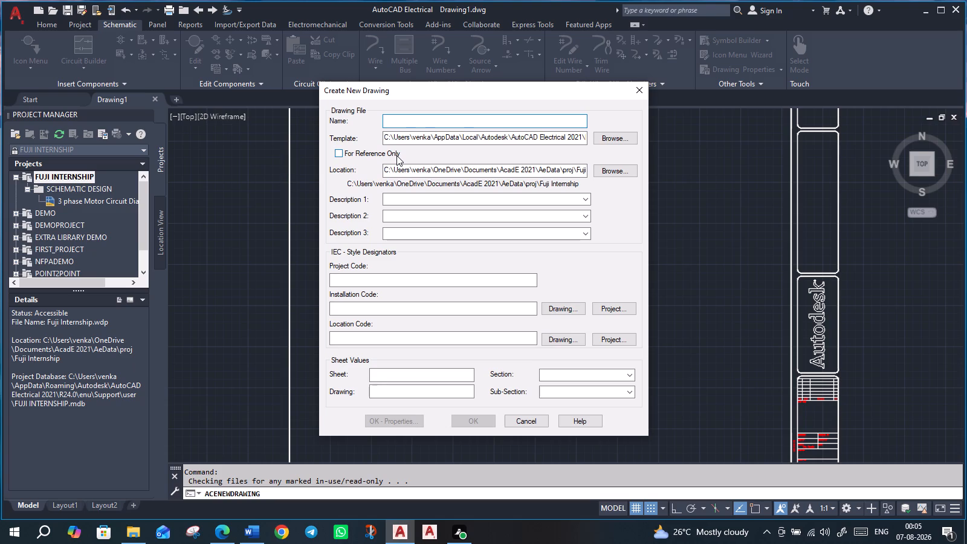
key(shift+e)
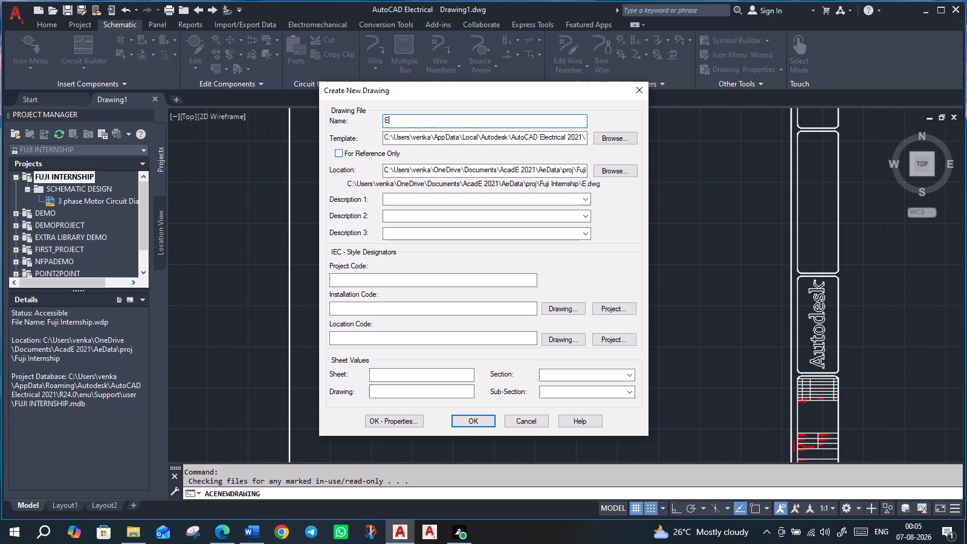
key(BackSpace)
text(Con)
key(BackSpace)
key(BackSpace)
key(BackSpace)
key(shift+e)
text(lectrical C)
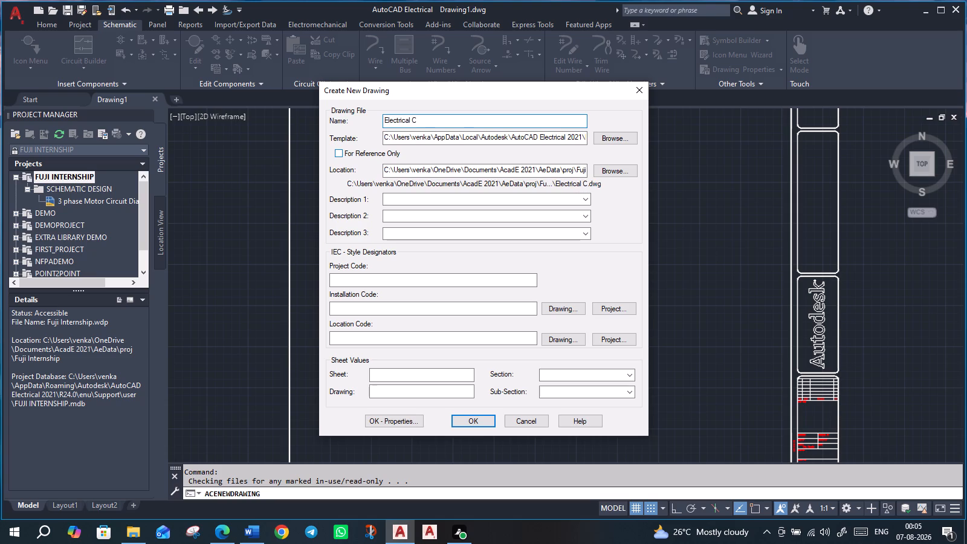
text(ontrol)
key(space)
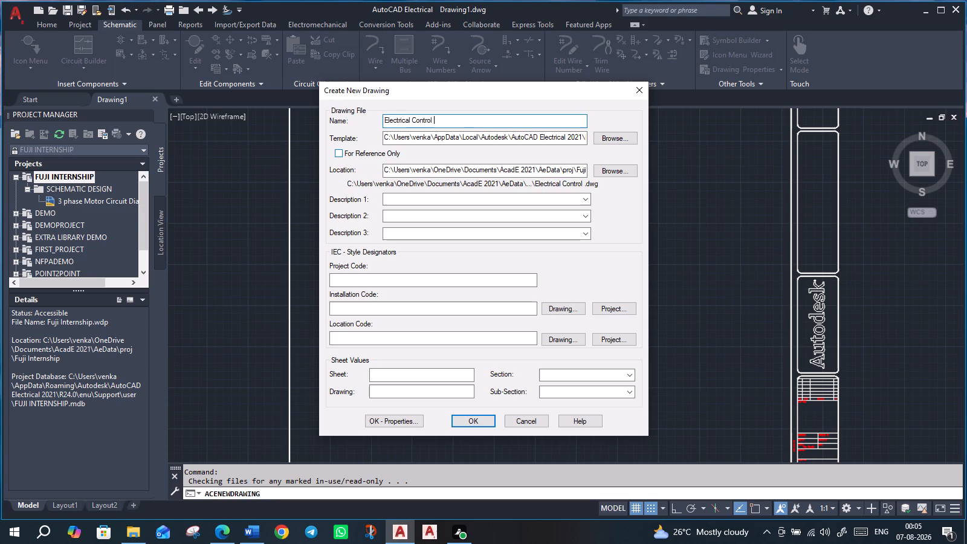
text(Panel)
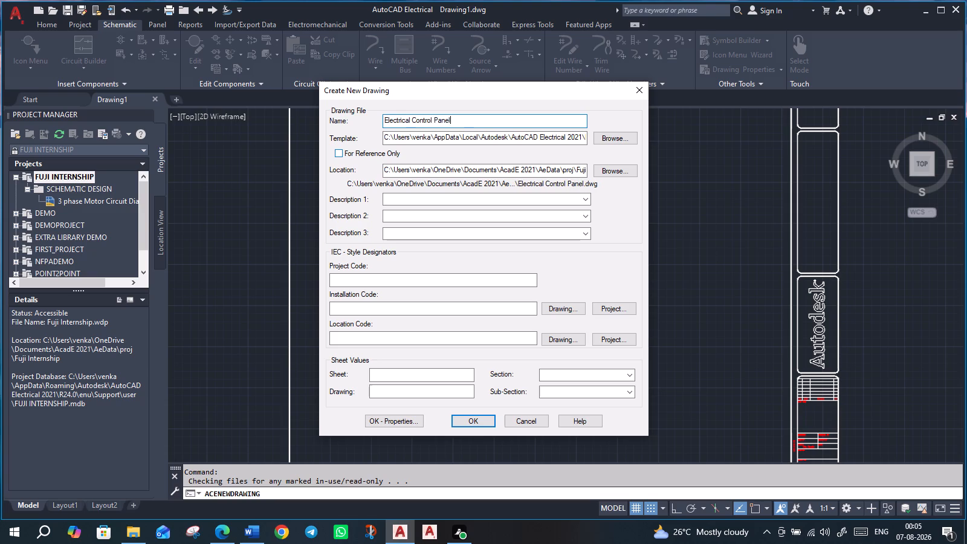
key(space)
text(Design)
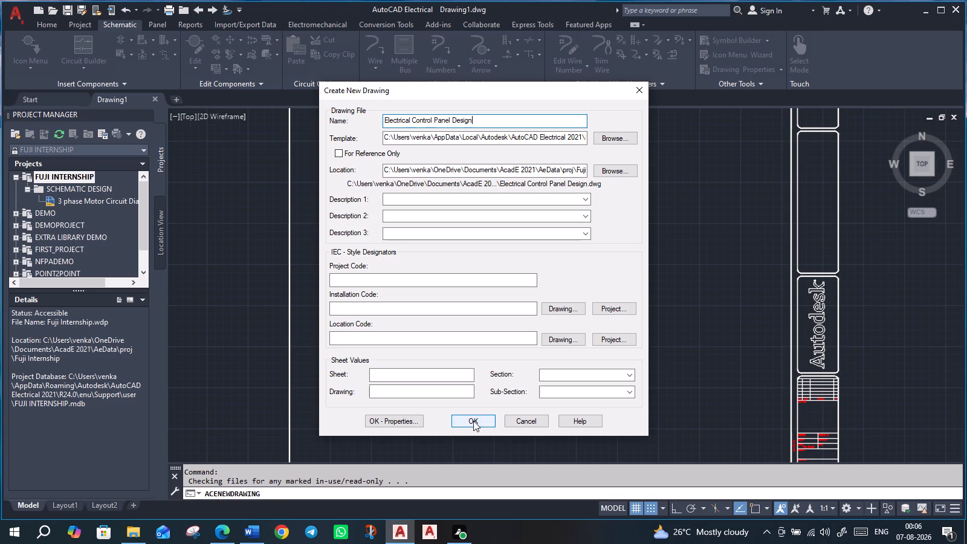
click(473, 421)
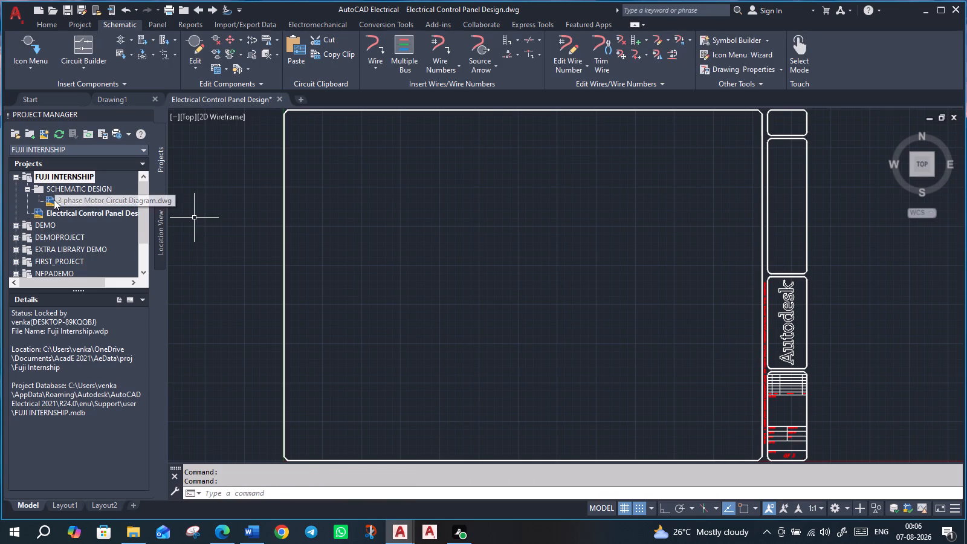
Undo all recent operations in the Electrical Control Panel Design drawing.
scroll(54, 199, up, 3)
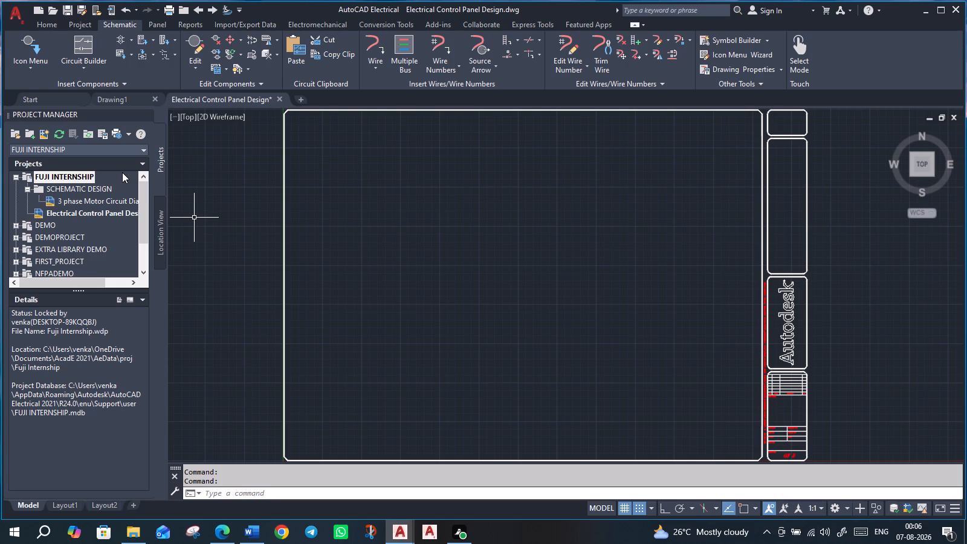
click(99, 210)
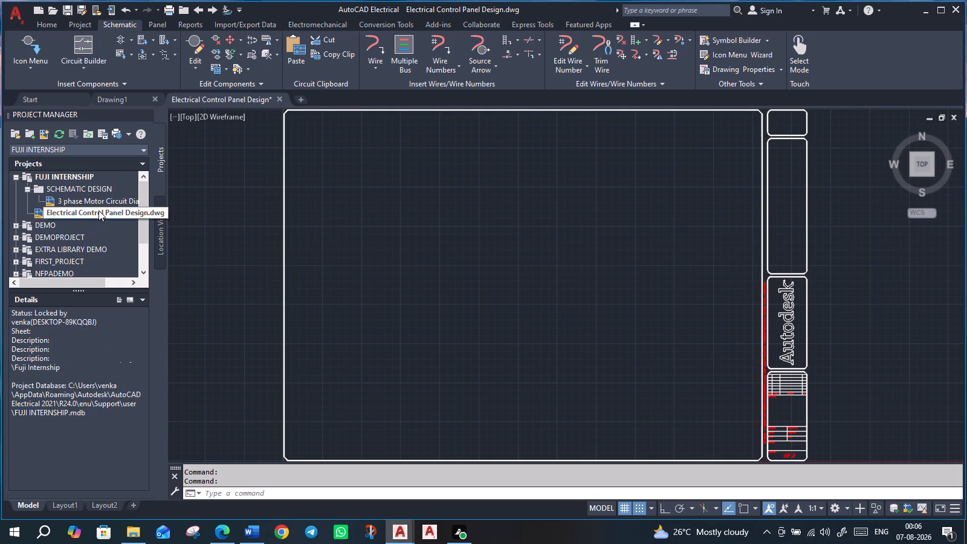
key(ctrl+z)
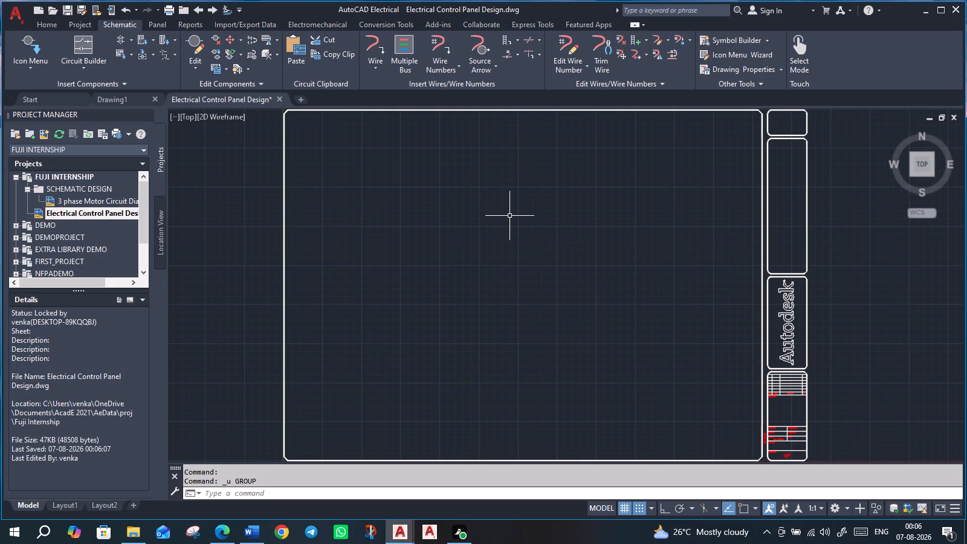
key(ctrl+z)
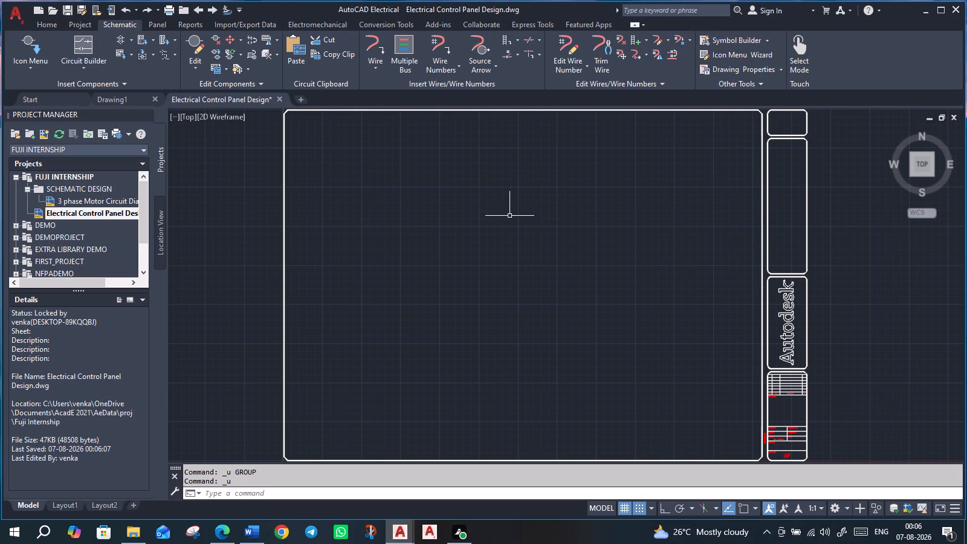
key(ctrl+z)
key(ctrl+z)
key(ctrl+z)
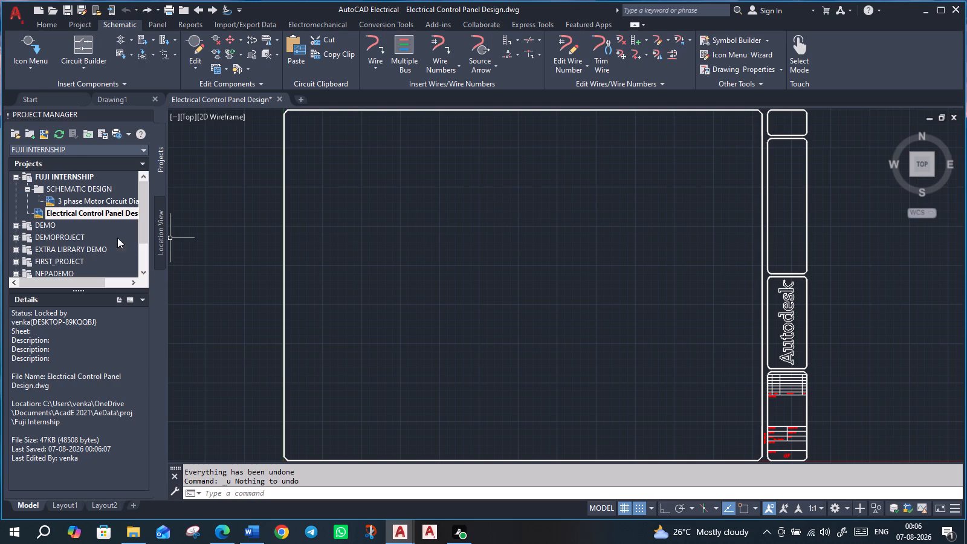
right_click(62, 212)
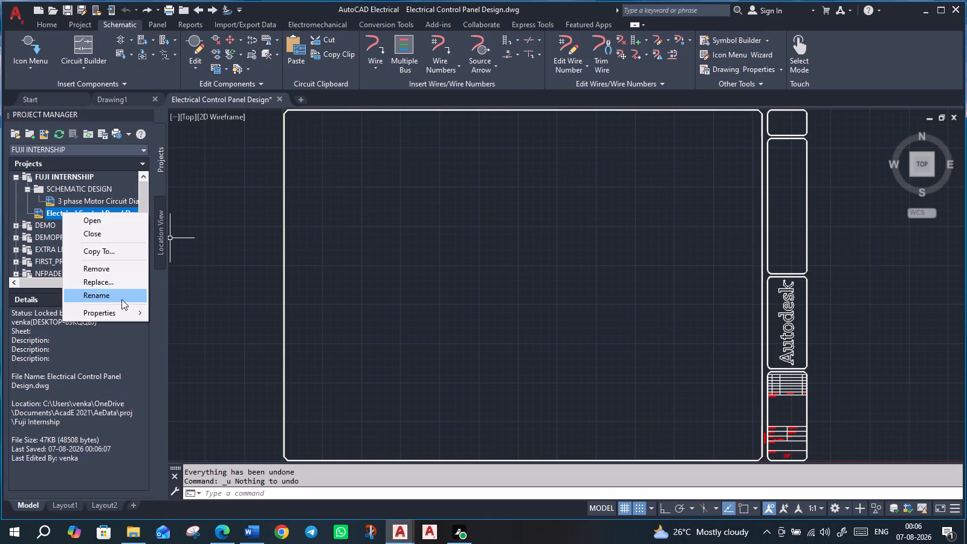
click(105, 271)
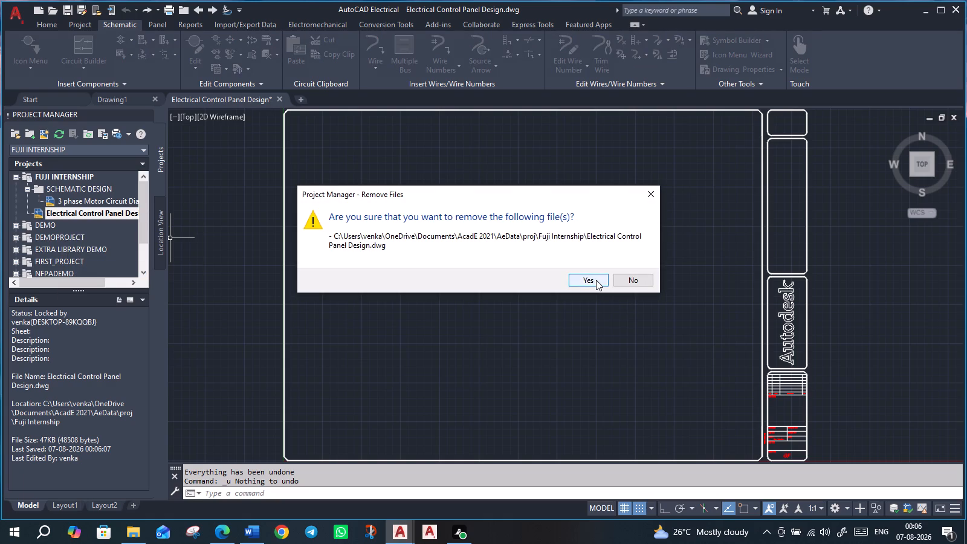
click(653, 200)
Move the Electrical Control Panel Design drawing into the SCHEMATIC DESIGN subfolder, below the 3 phase Motor Circuit Diagram drawing.
click(77, 187)
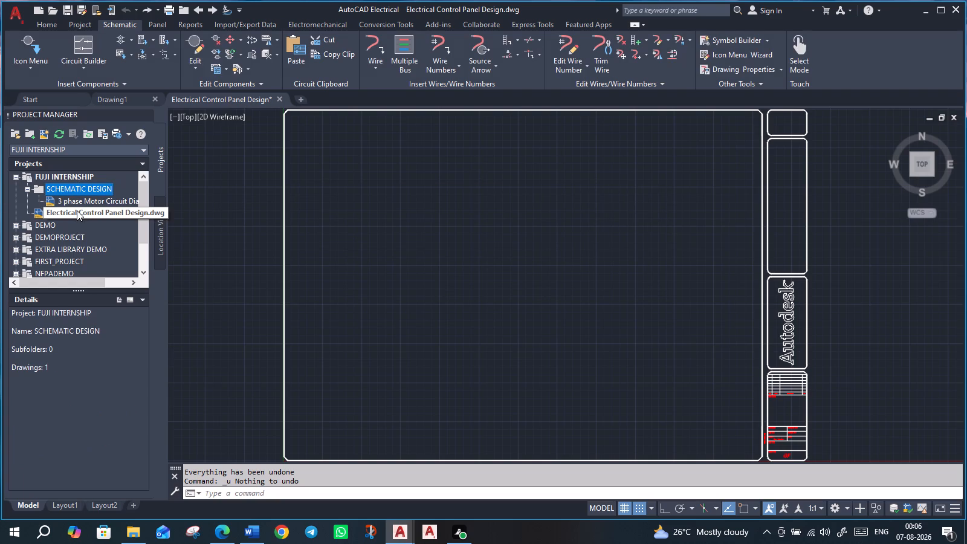
drag(77, 213, 83, 186)
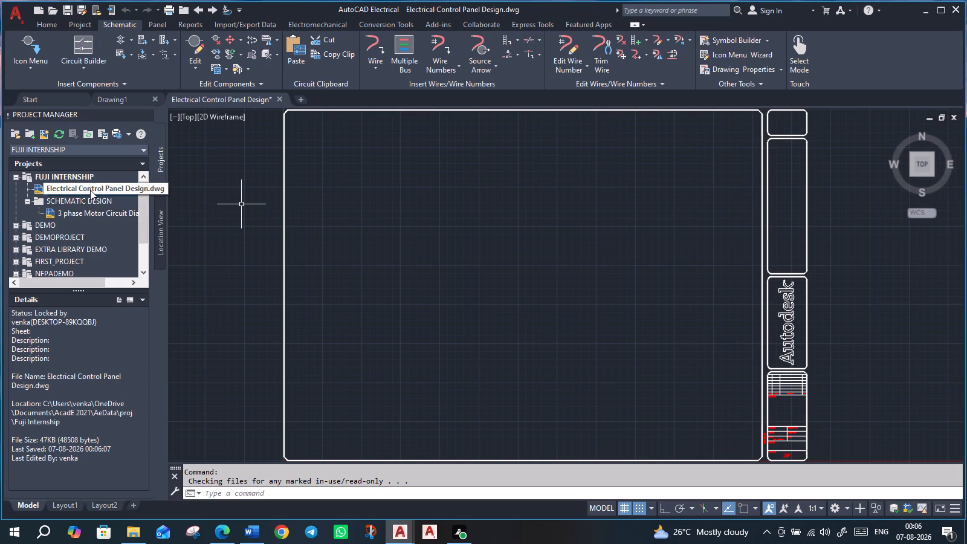
drag(90, 190, 102, 189)
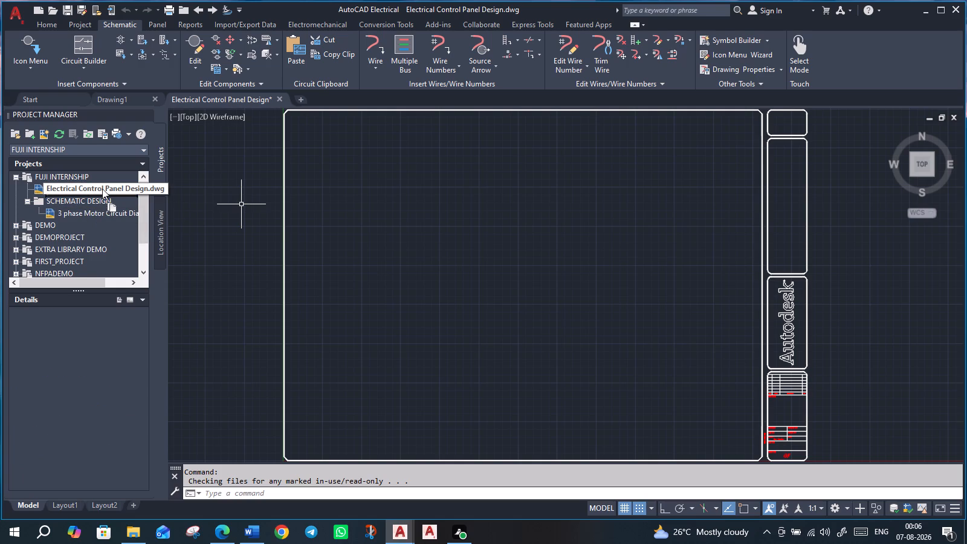
drag(102, 189, 99, 218)
drag(99, 218, 100, 215)
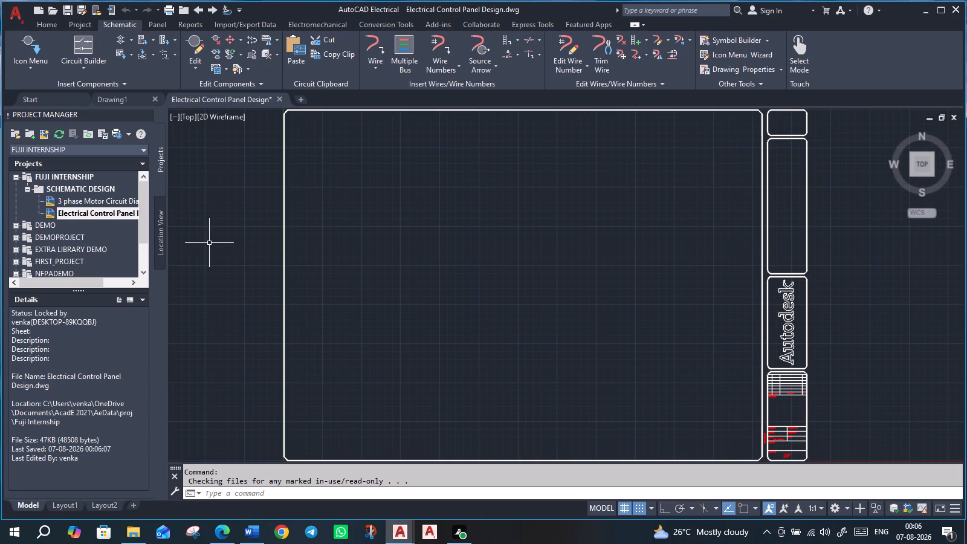
Close the Electrical Control Panel Design drawing without saving changes and reopen it from the SCHEMATIC DESIGN subfolder.
click(238, 97)
double_click(74, 212)
click(277, 97)
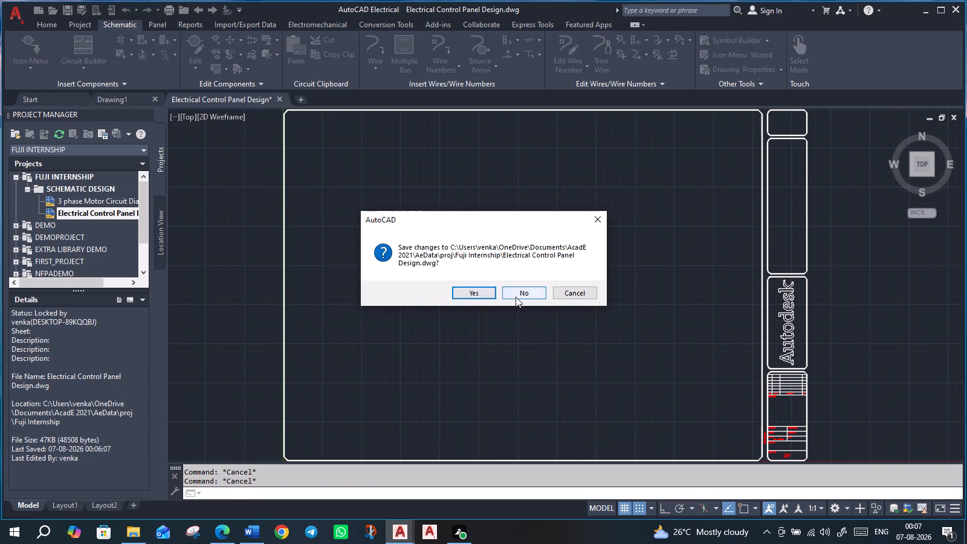
click(519, 294)
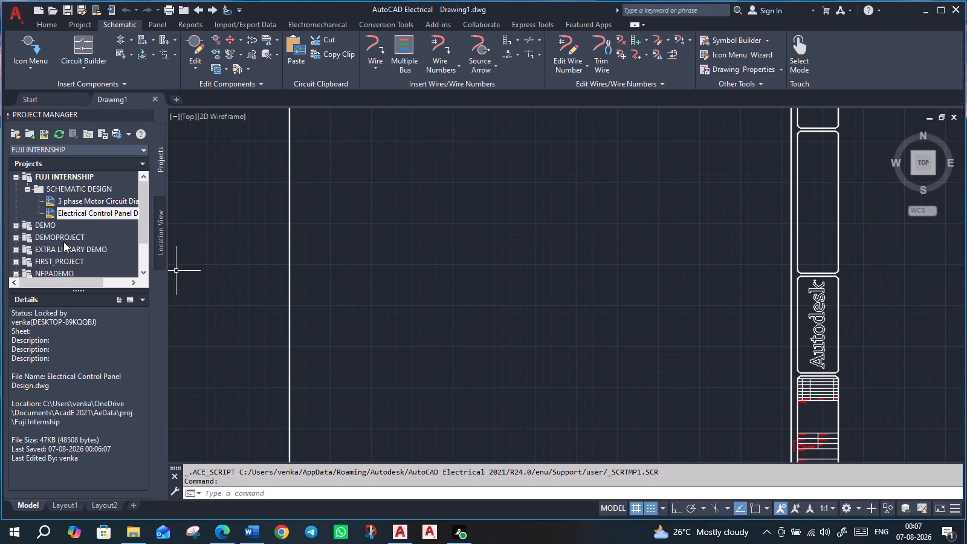
double_click(80, 212)
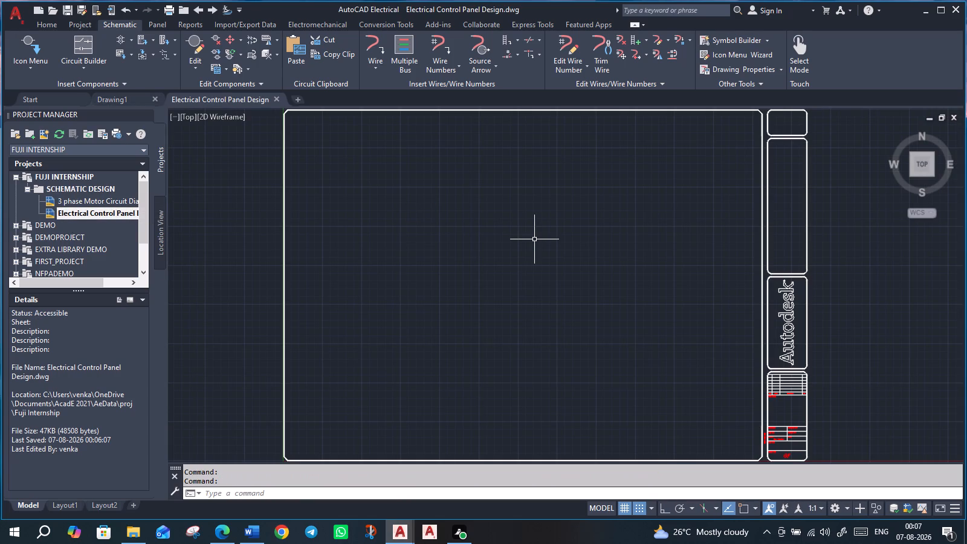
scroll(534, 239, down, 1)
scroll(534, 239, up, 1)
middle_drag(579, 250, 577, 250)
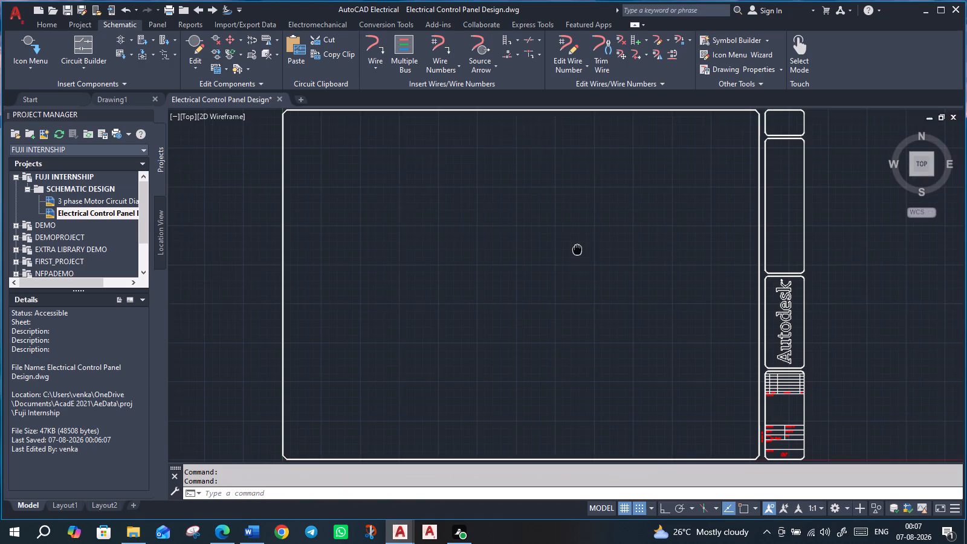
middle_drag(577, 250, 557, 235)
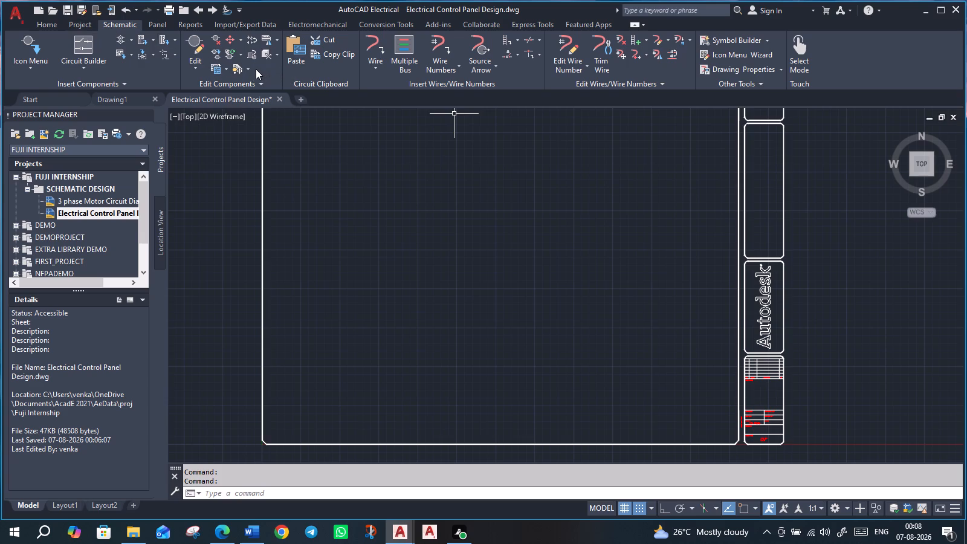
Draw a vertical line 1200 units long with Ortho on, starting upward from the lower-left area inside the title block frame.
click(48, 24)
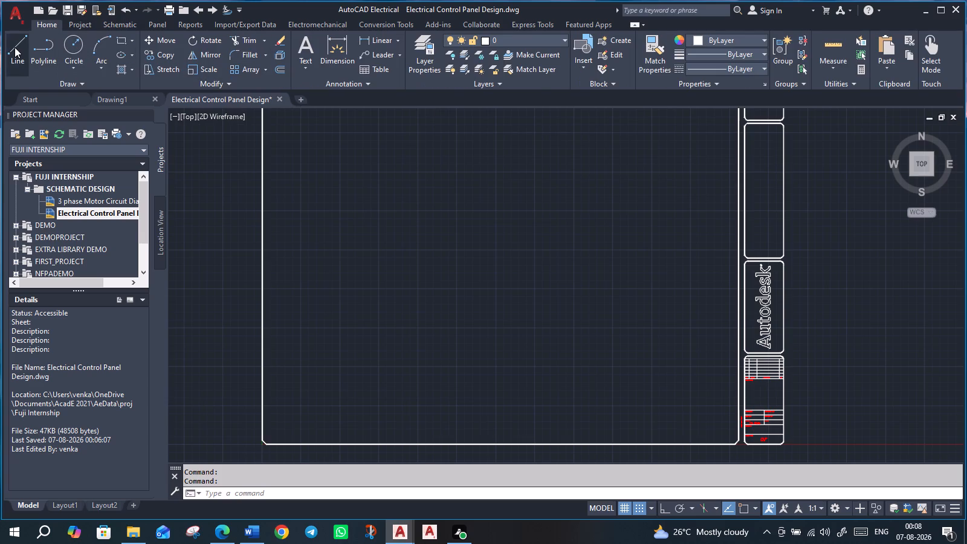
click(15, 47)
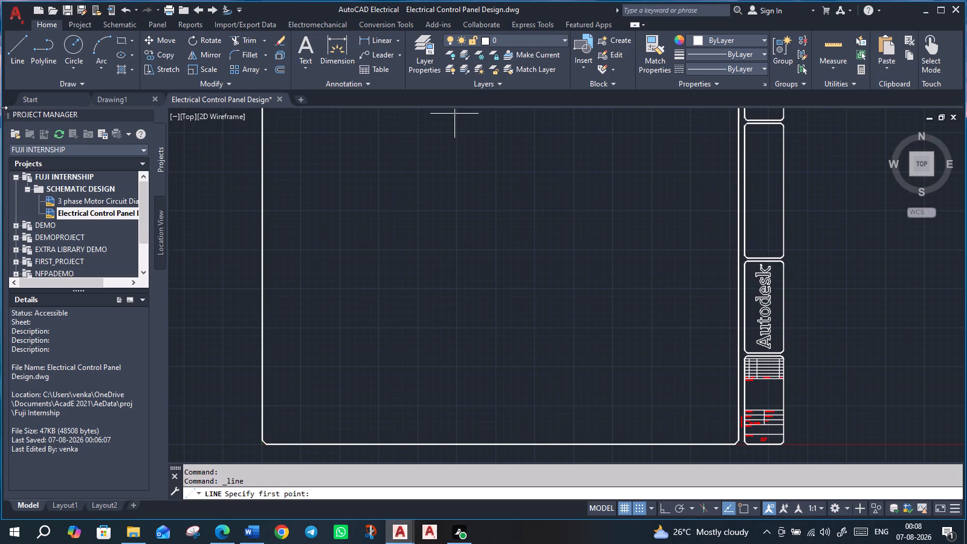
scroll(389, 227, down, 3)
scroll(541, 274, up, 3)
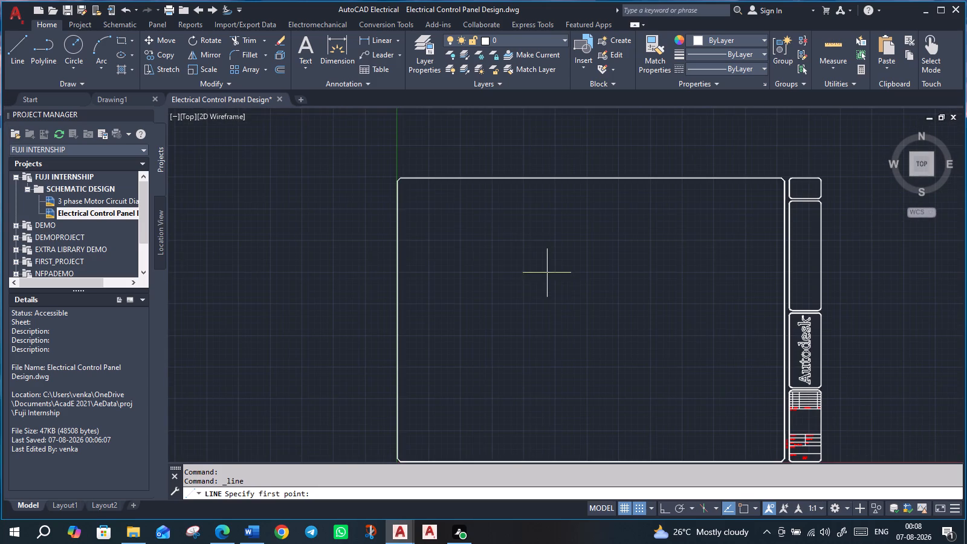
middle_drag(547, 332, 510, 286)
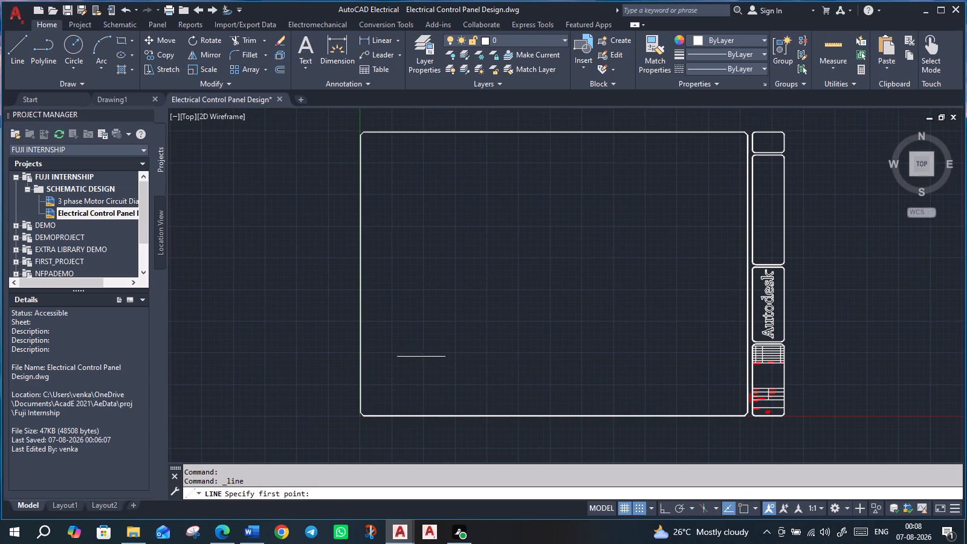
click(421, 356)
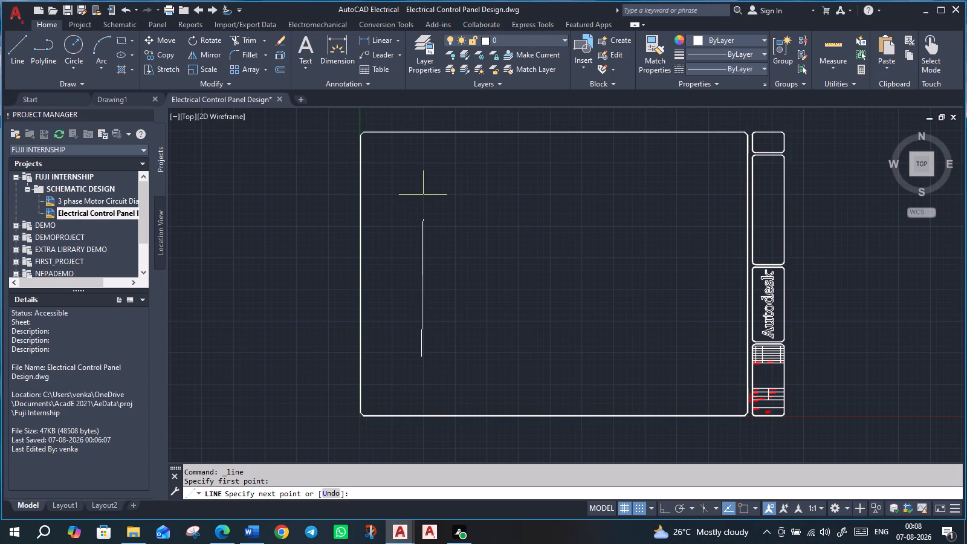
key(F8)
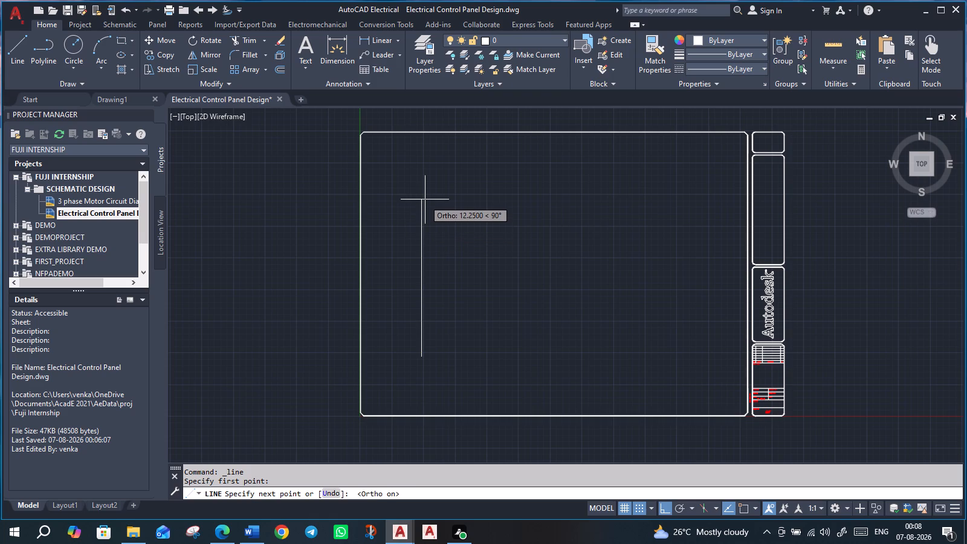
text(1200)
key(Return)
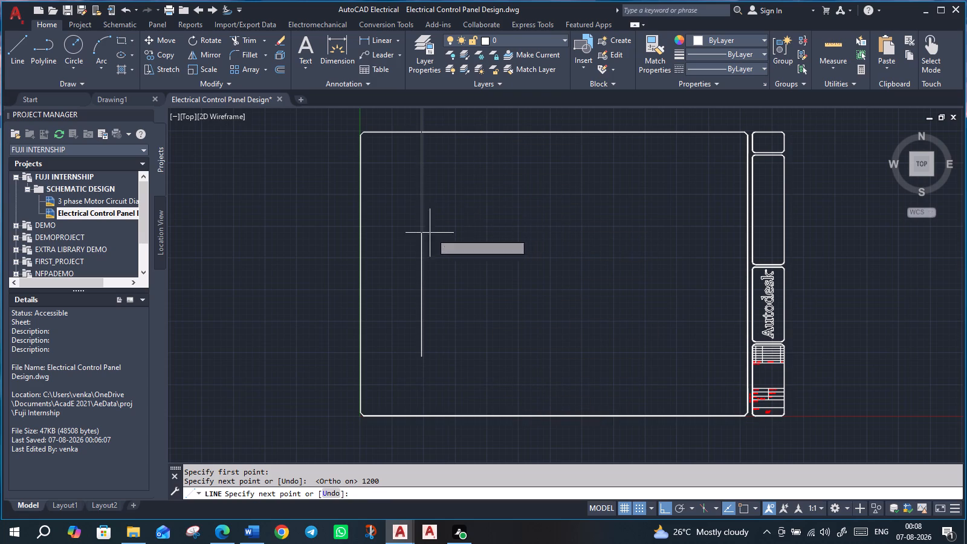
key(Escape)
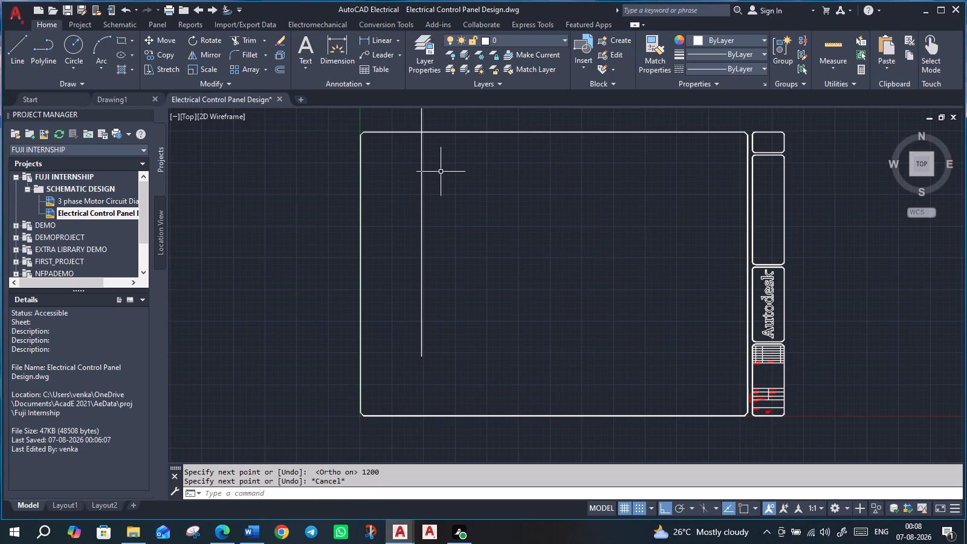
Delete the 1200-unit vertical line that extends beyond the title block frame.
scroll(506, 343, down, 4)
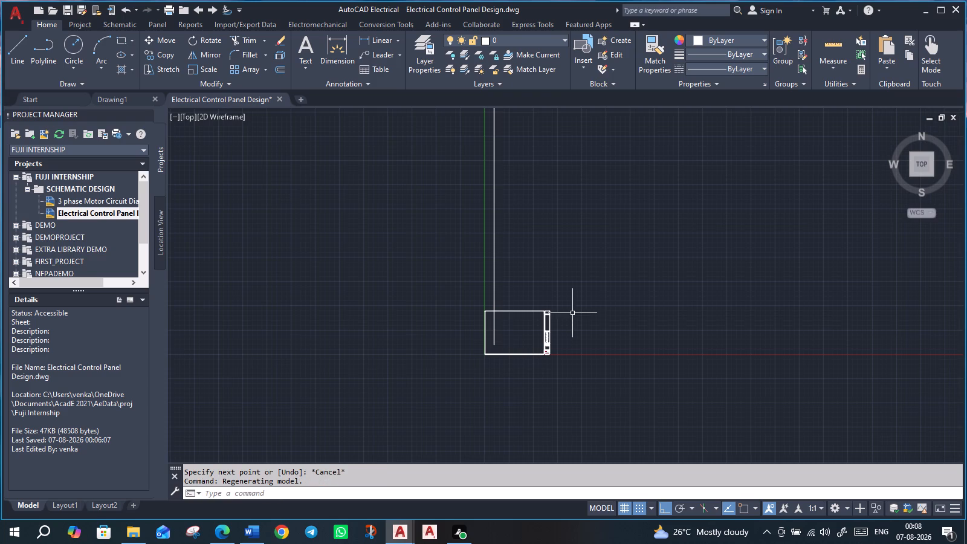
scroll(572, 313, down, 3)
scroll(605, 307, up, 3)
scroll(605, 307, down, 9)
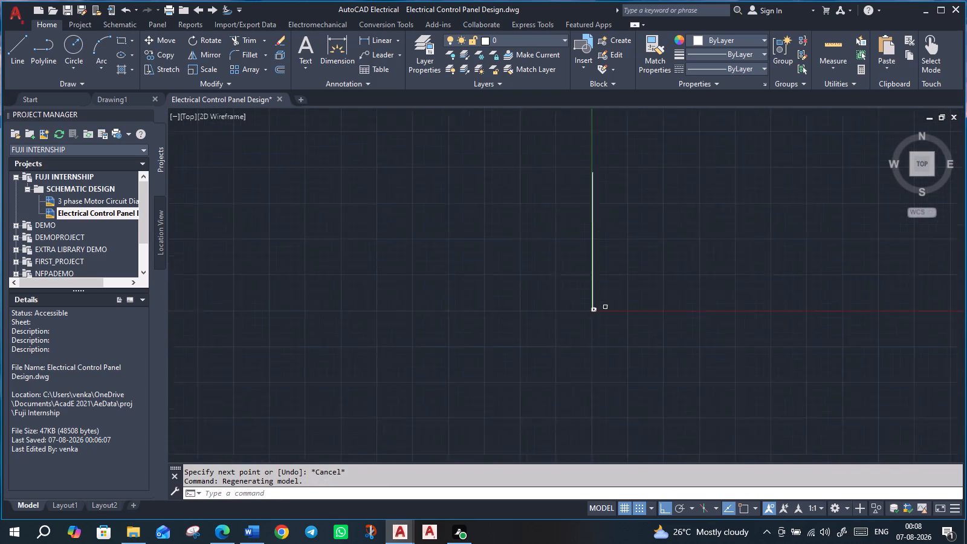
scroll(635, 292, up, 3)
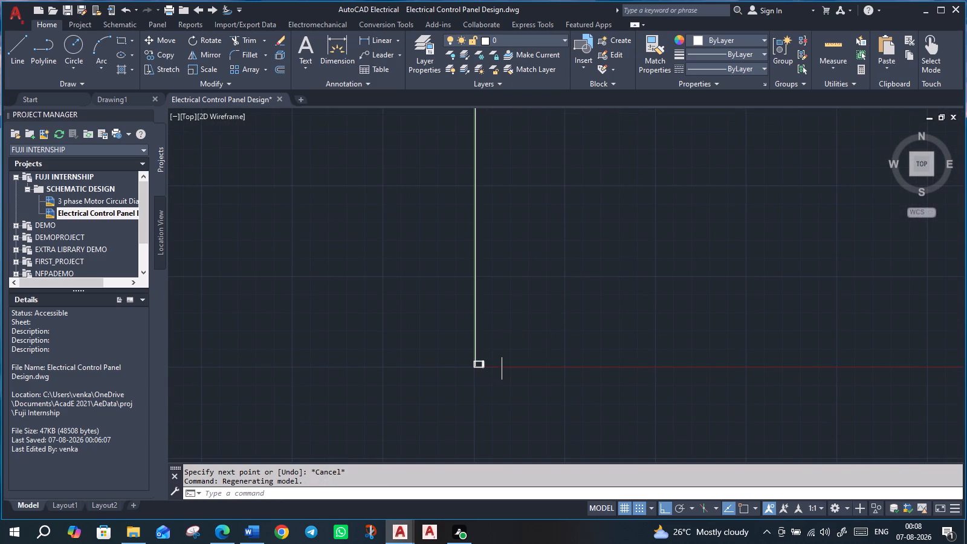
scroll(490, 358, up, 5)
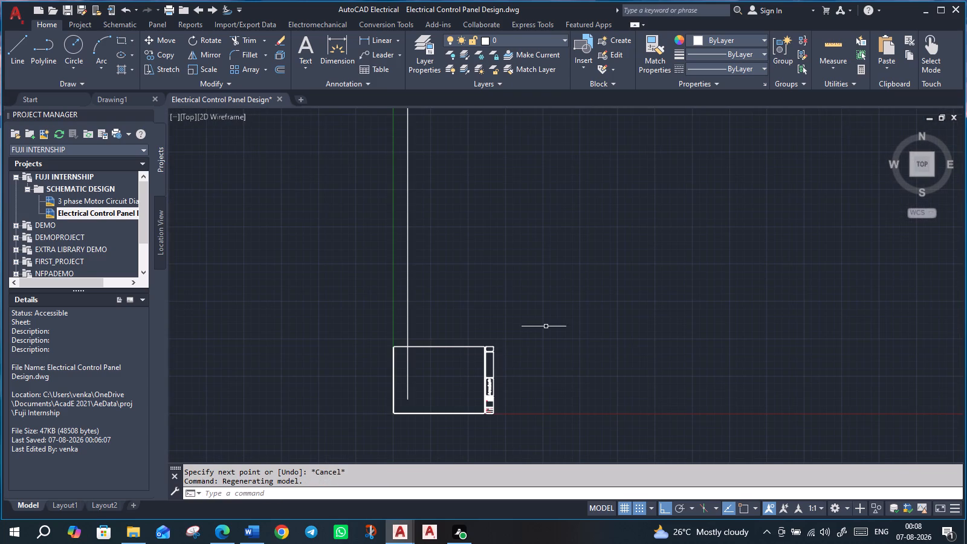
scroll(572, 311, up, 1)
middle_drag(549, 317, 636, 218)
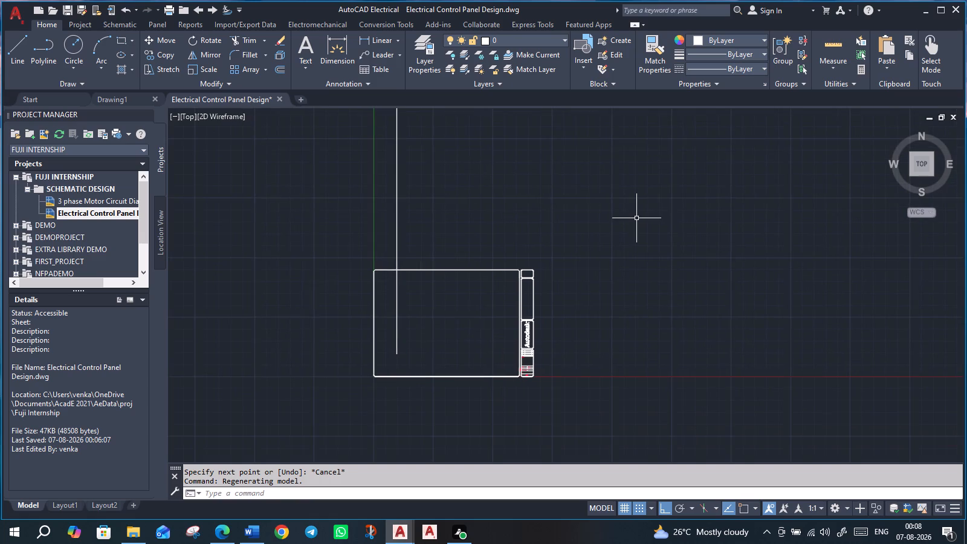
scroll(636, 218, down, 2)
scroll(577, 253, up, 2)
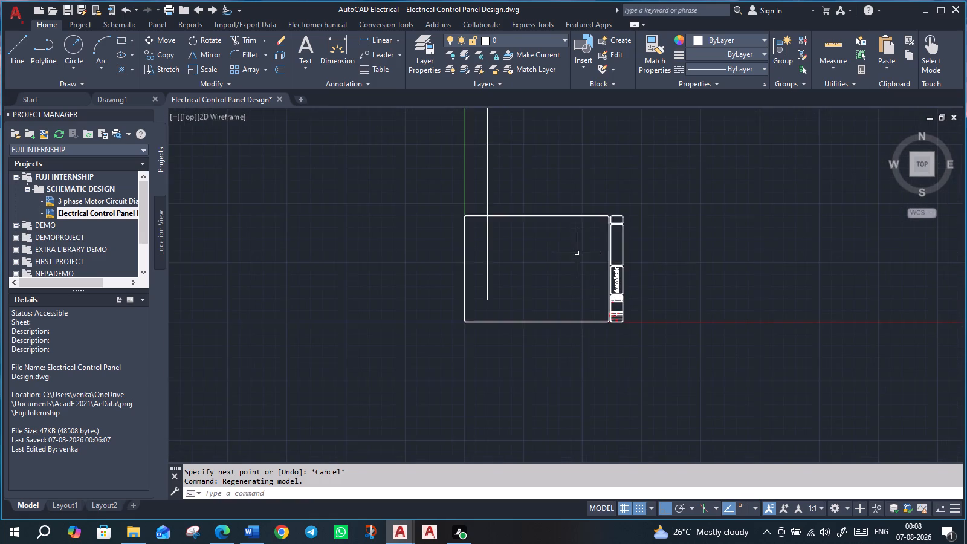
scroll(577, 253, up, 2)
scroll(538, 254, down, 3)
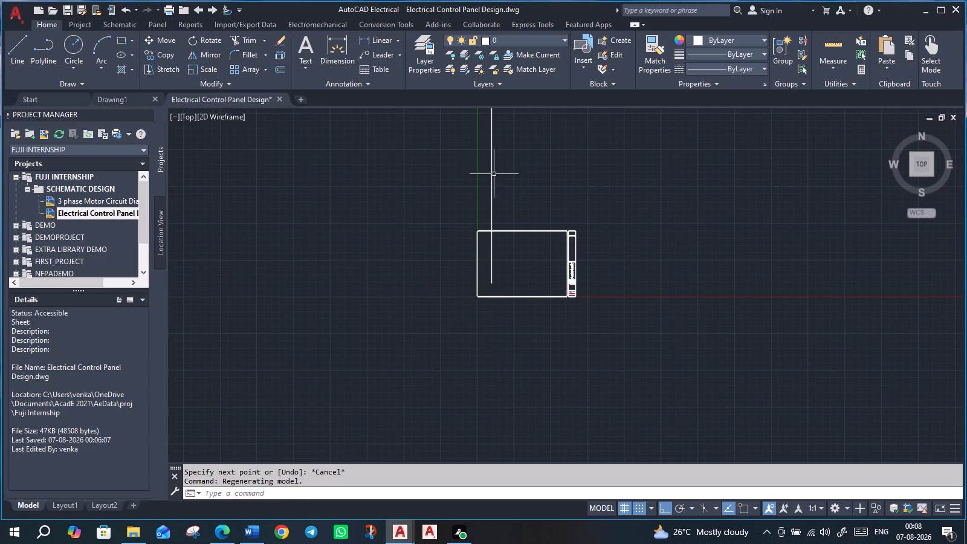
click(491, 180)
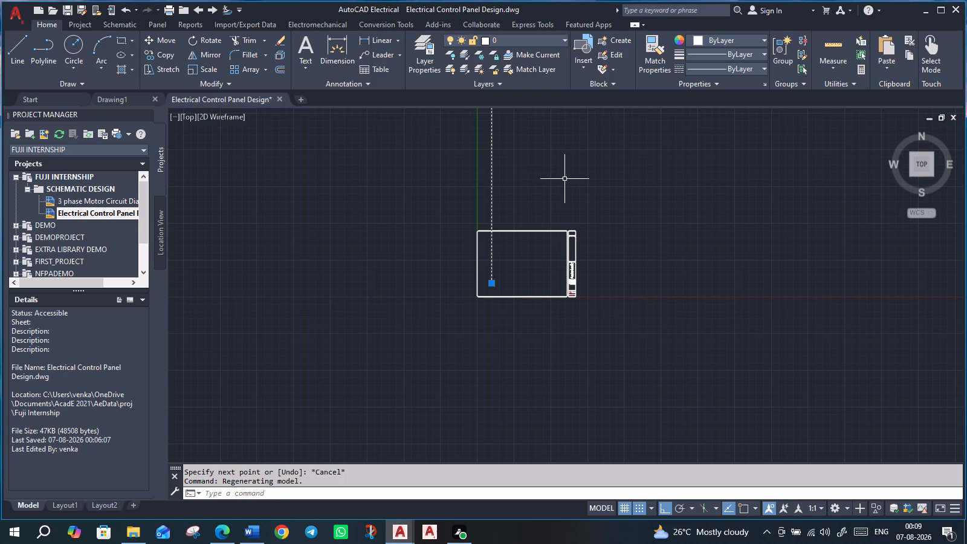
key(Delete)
Configure the drawing units to decimal length with 0.0 precision and millimeters as the insertion scale.
scroll(496, 293, up, 2)
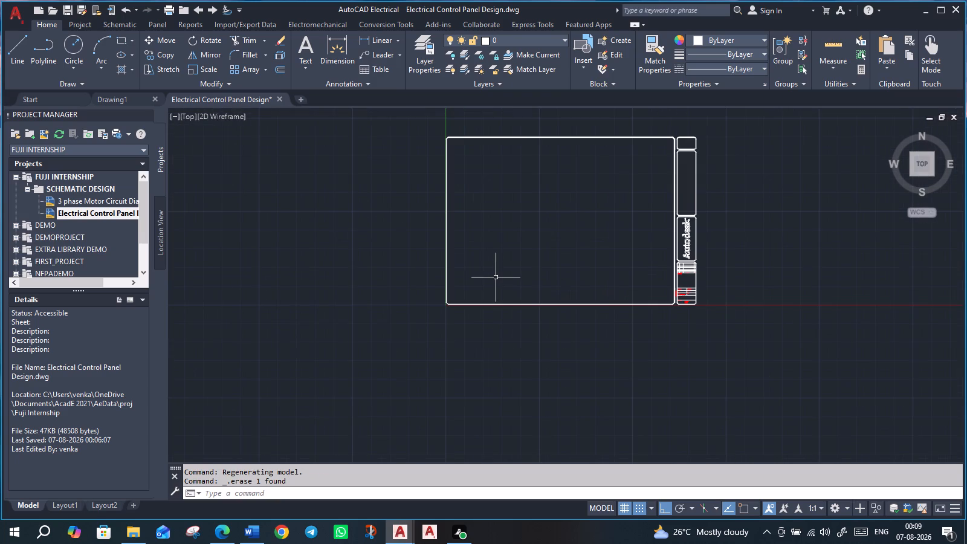
text(un)
key(Return)
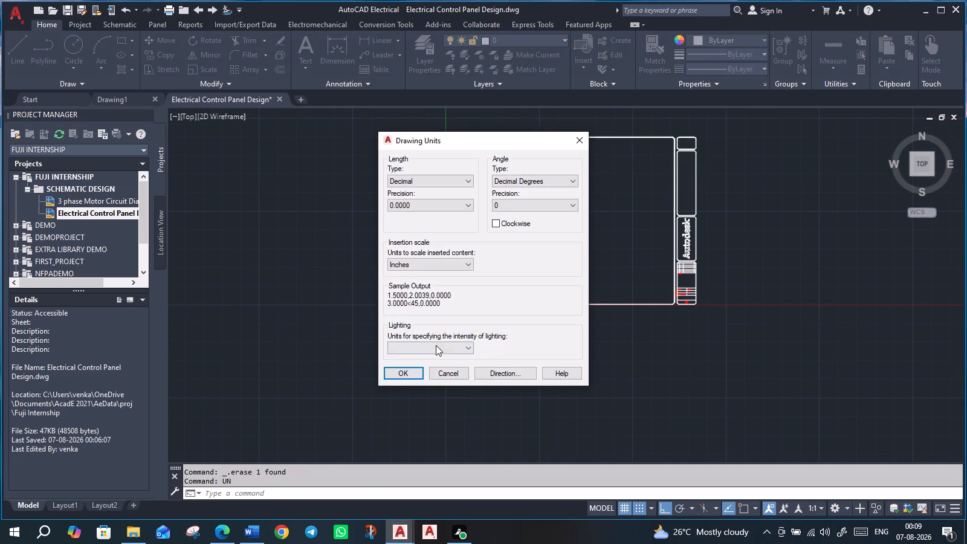
click(465, 181)
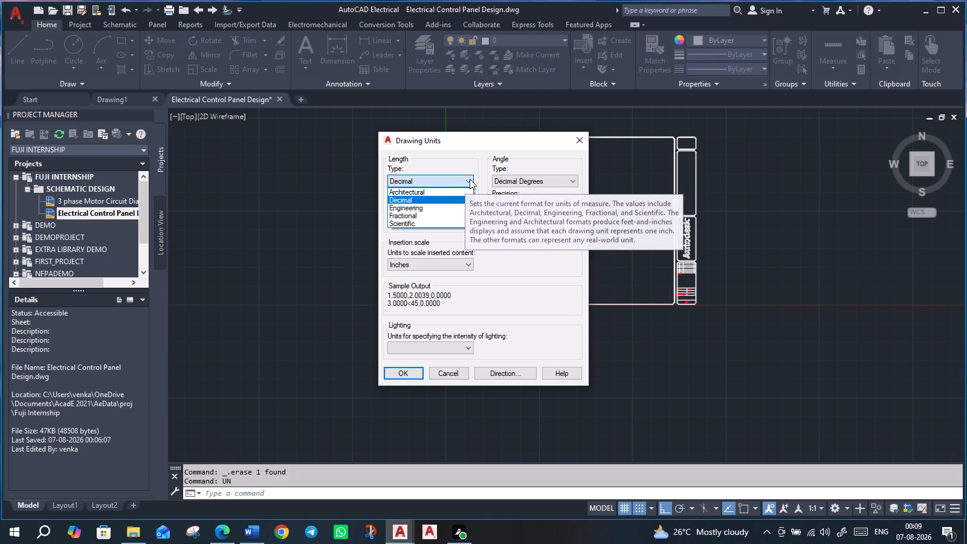
click(410, 205)
click(466, 203)
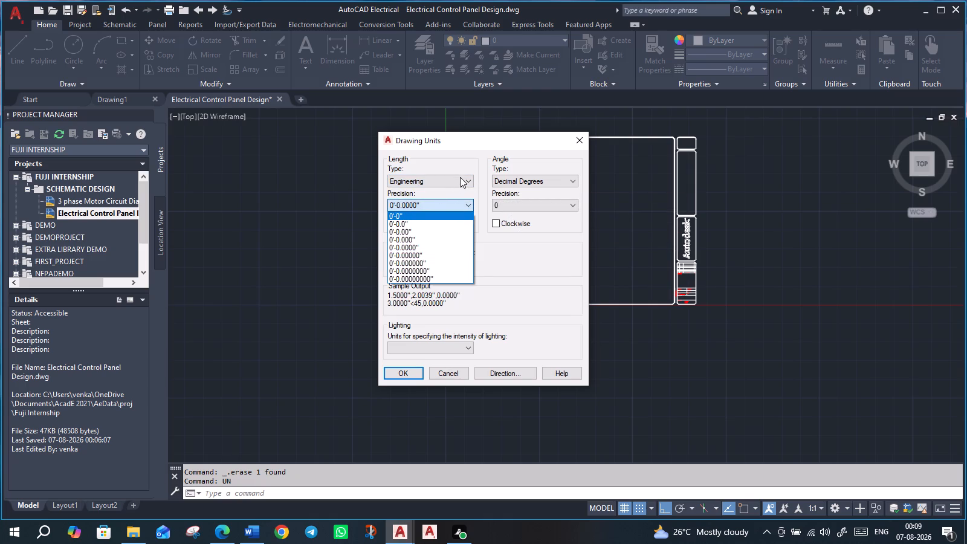
click(465, 179)
click(551, 180)
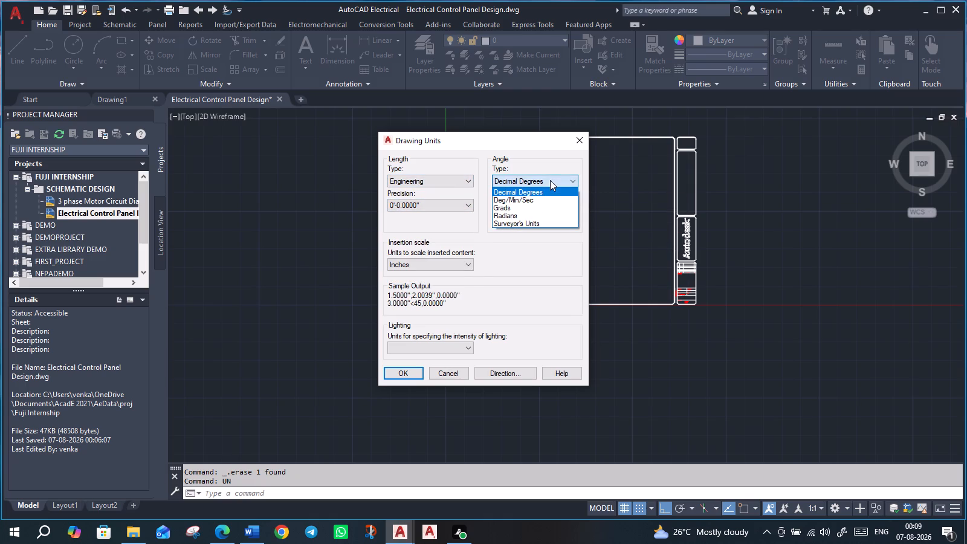
click(558, 178)
click(465, 176)
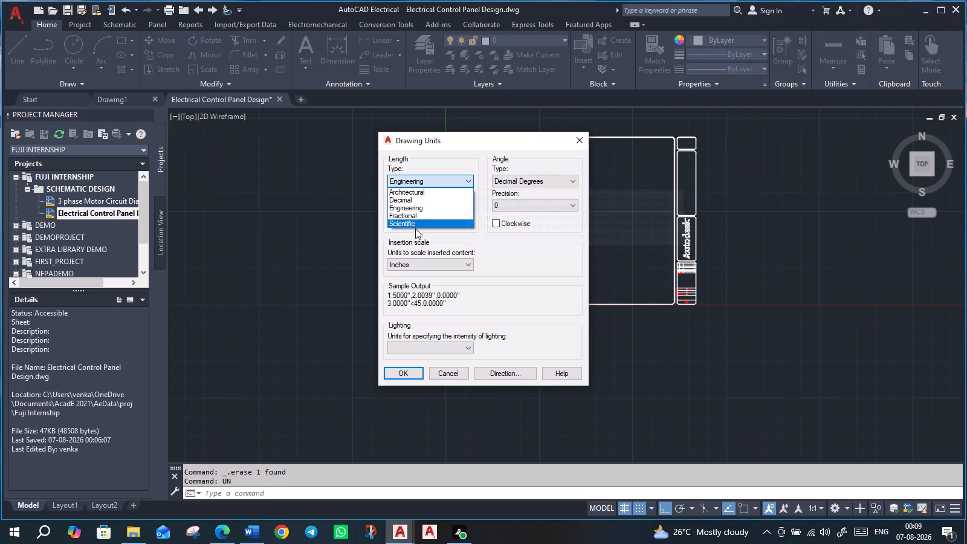
click(409, 201)
click(427, 203)
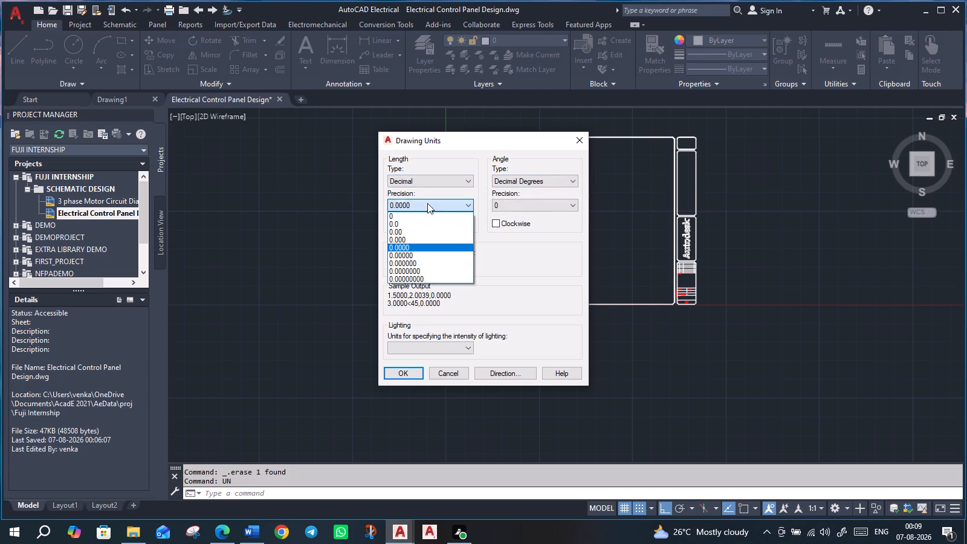
click(390, 224)
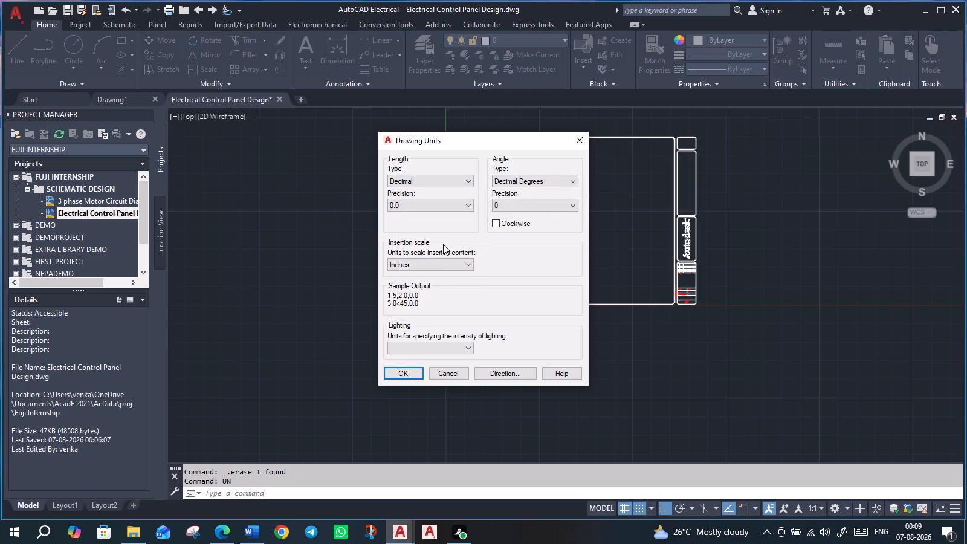
click(444, 267)
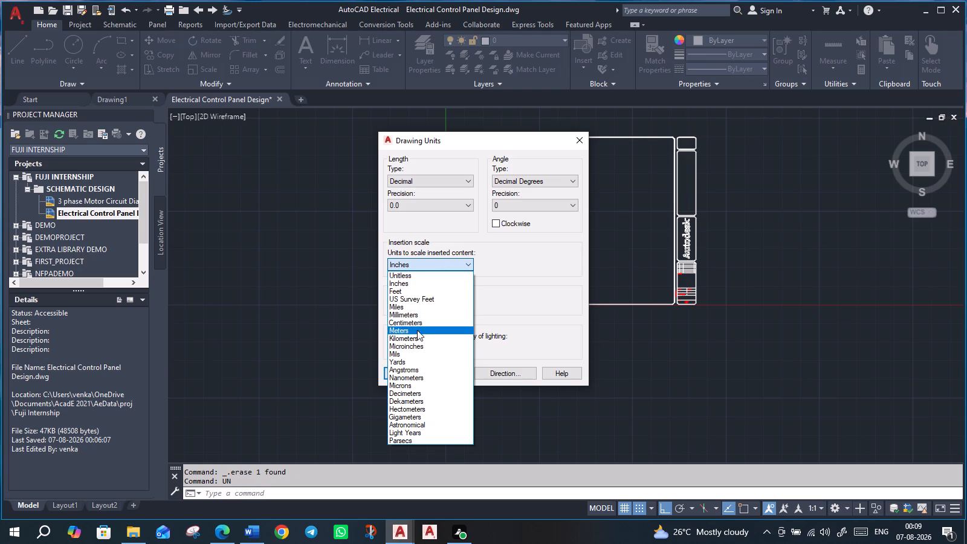
click(416, 314)
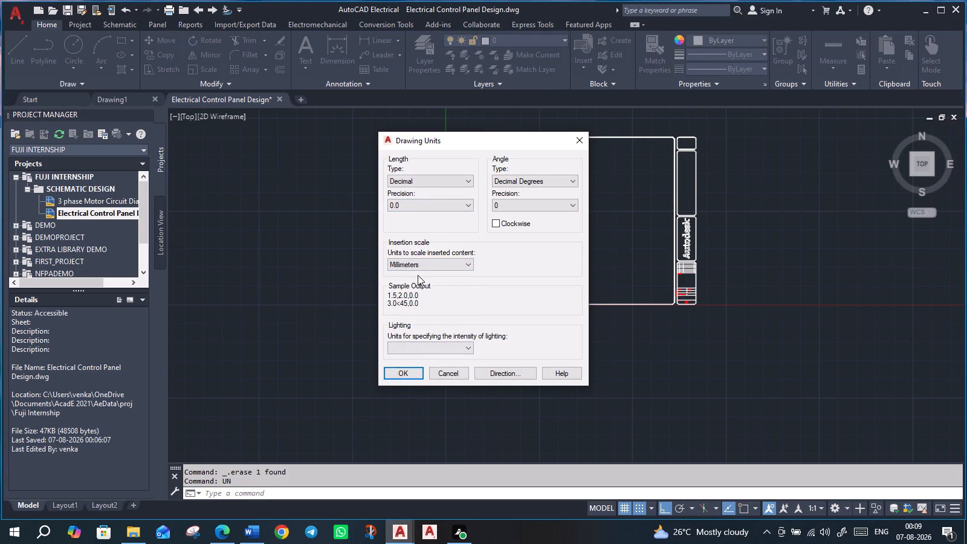
click(400, 371)
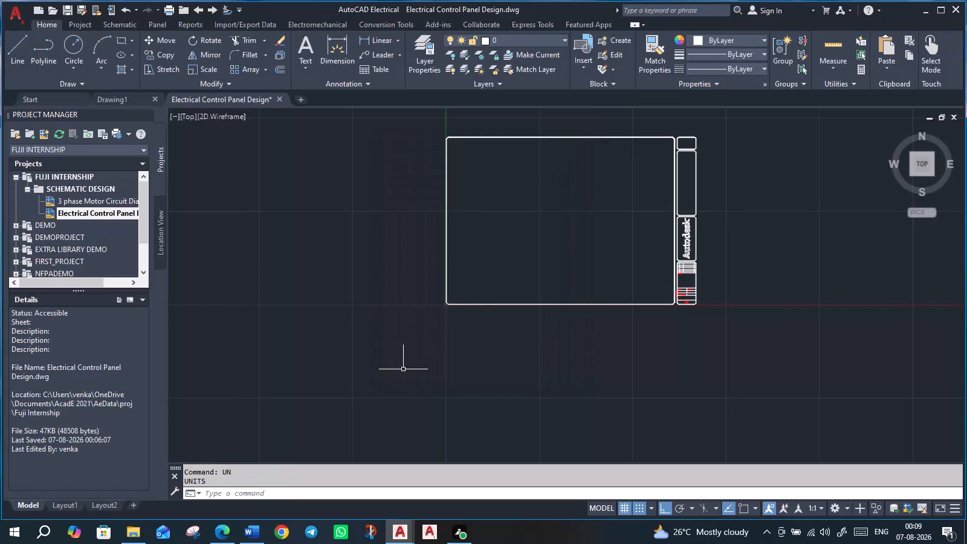
Draw a vertical line 1200 units long upward from the lower-left area inside the title block frame.
click(23, 48)
click(490, 264)
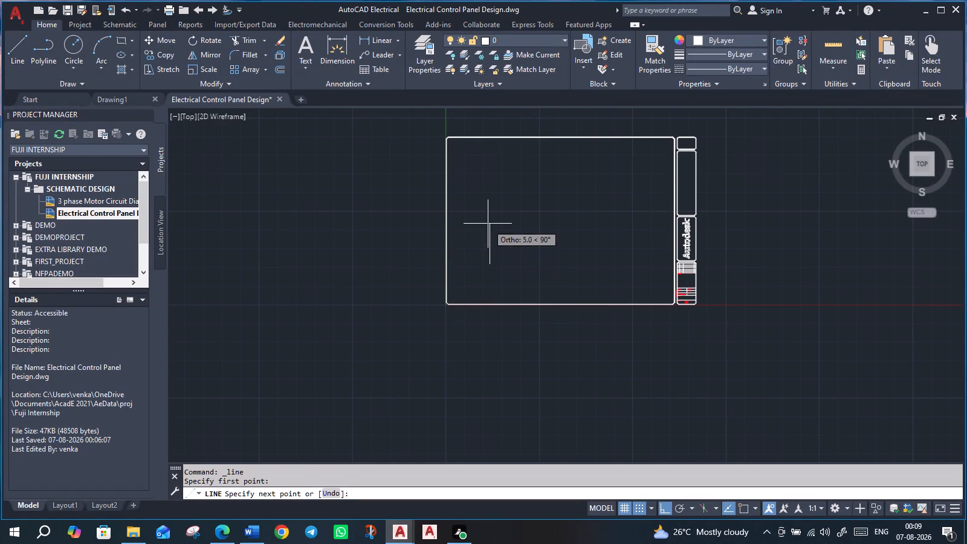
text(12)
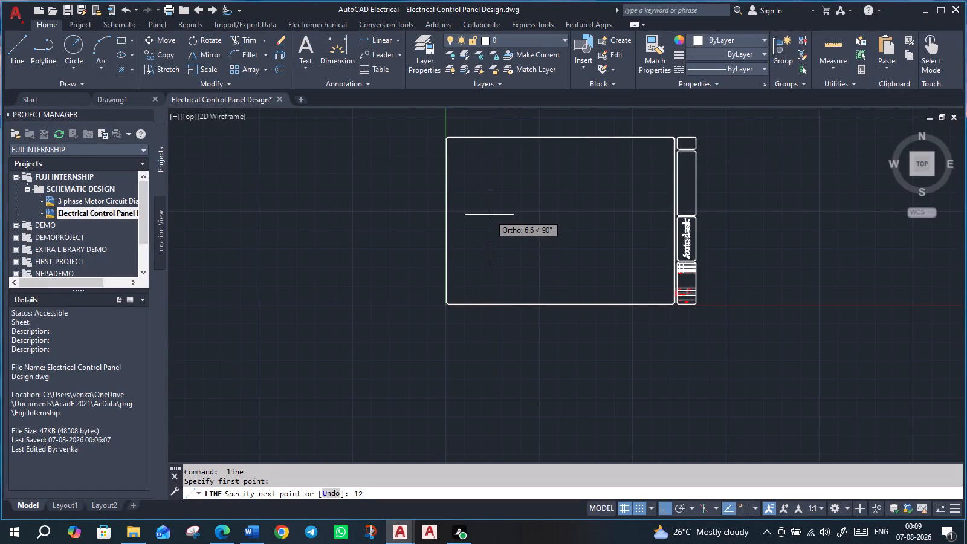
text(00)
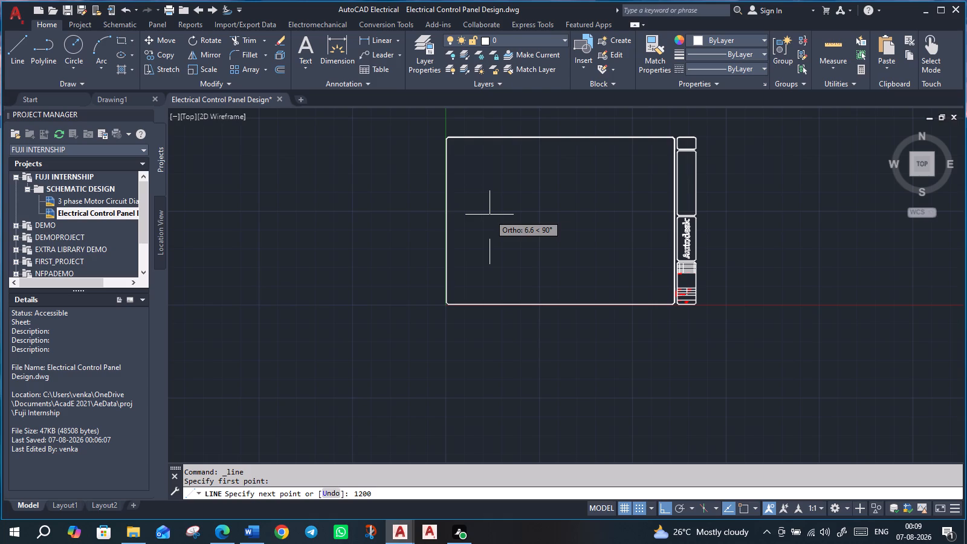
key(Return)
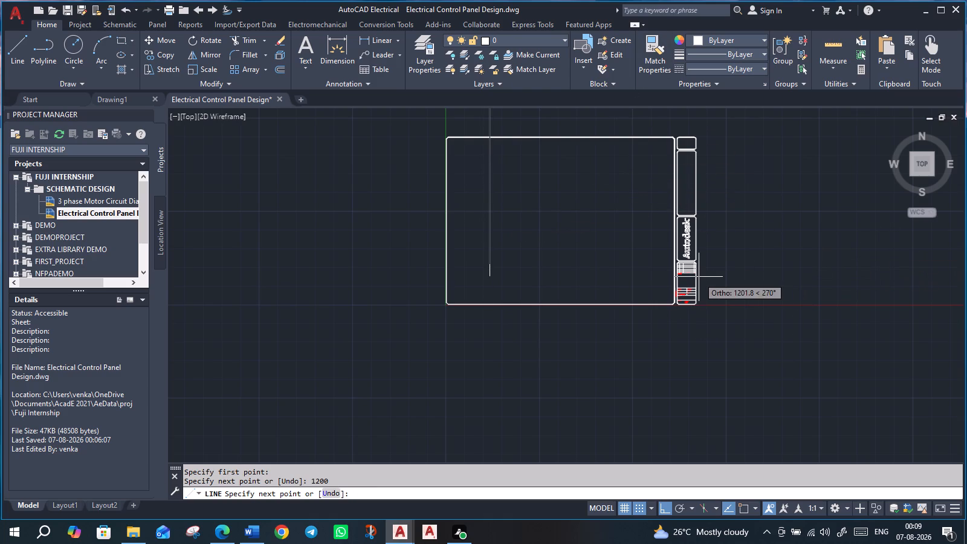
key(Escape)
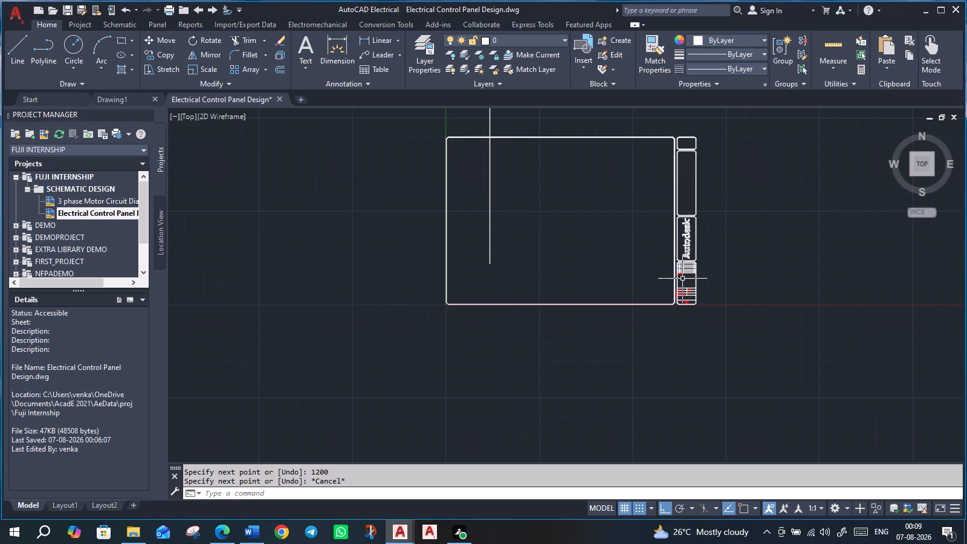
Examine the full extent of the 1200-unit vertical line against the title block frame.
scroll(682, 279, down, 7)
scroll(751, 265, down, 4)
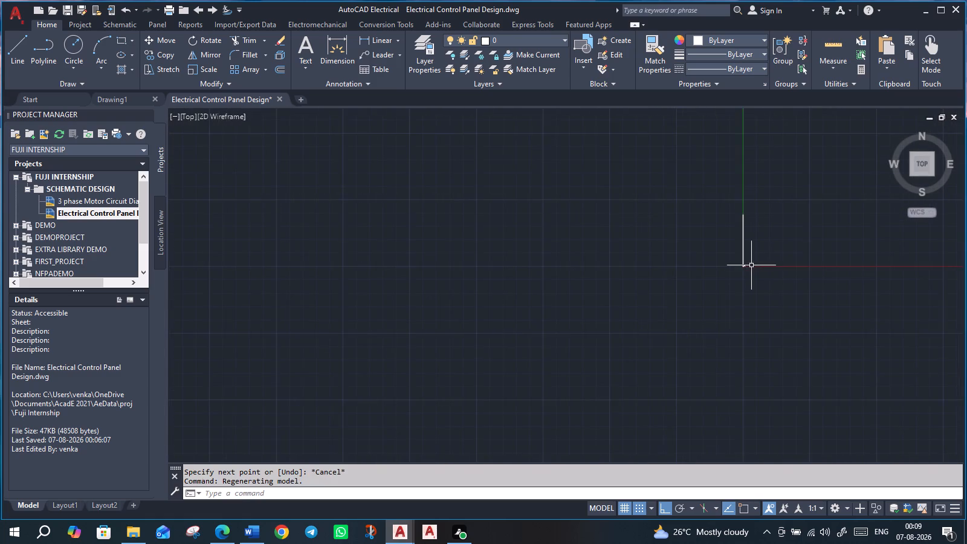
scroll(784, 273, up, 3)
scroll(690, 268, up, 4)
middle_drag(489, 293, 635, 384)
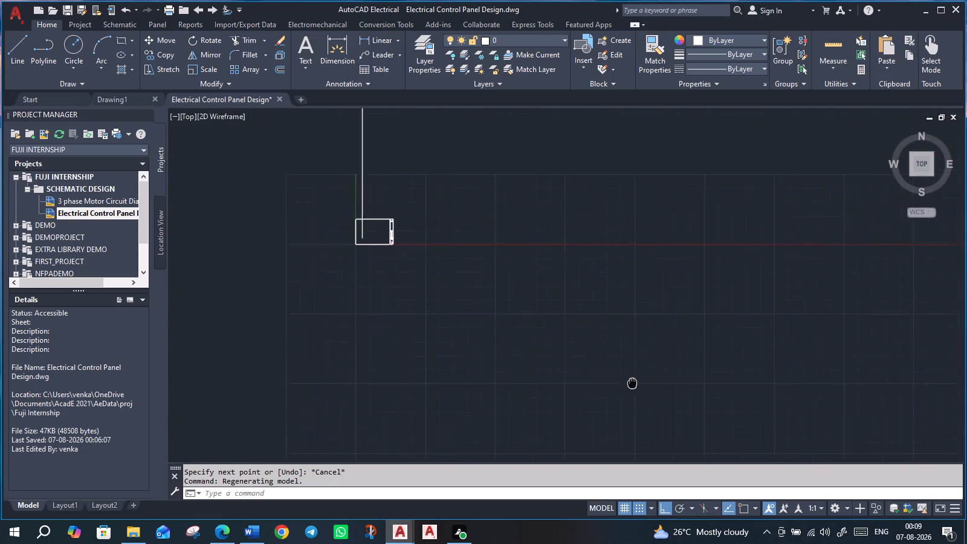
middle_drag(635, 384, 659, 390)
scroll(338, 207, up, 2)
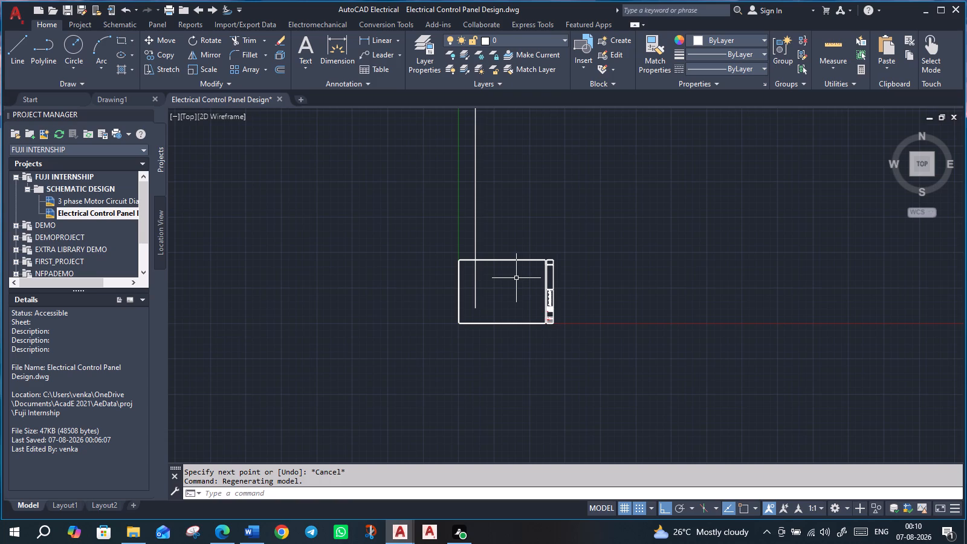
scroll(505, 276, down, 4)
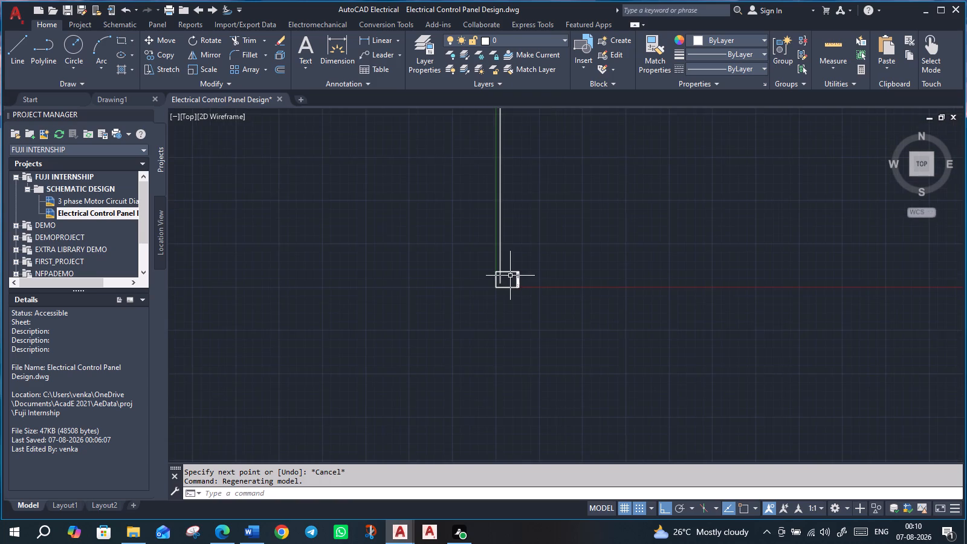
scroll(511, 276, down, 4)
scroll(569, 209, down, 2)
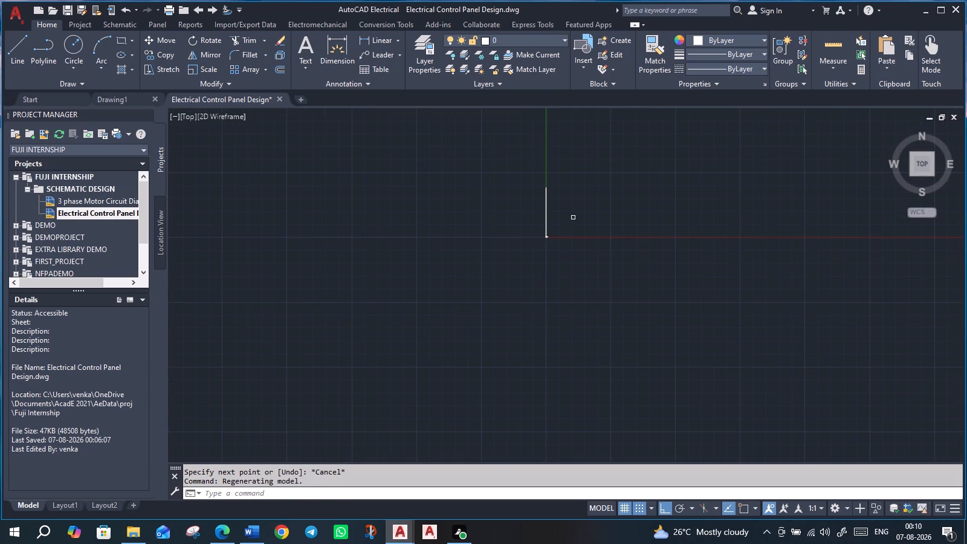
middle_drag(552, 242, 406, 337)
scroll(395, 332, up, 2)
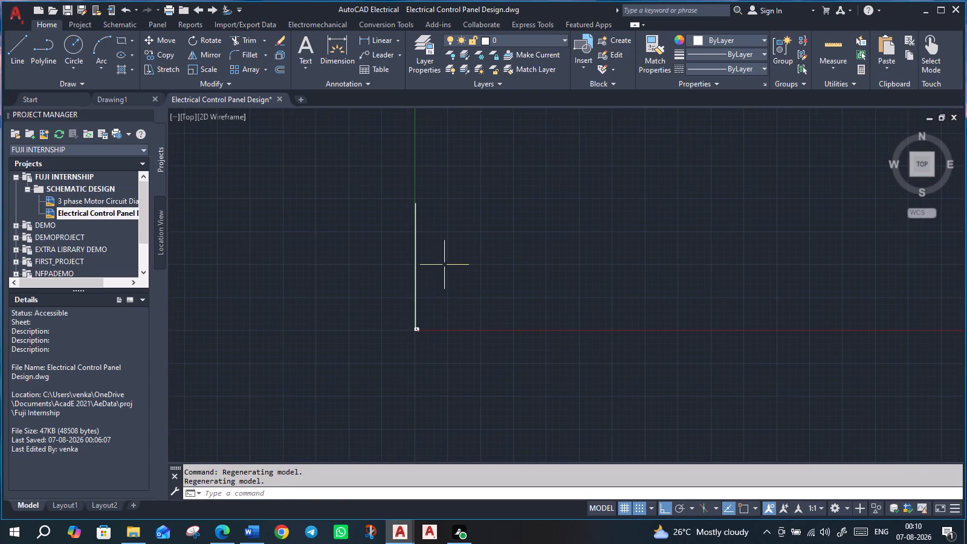
scroll(444, 264, up, 1)
scroll(414, 310, up, 1)
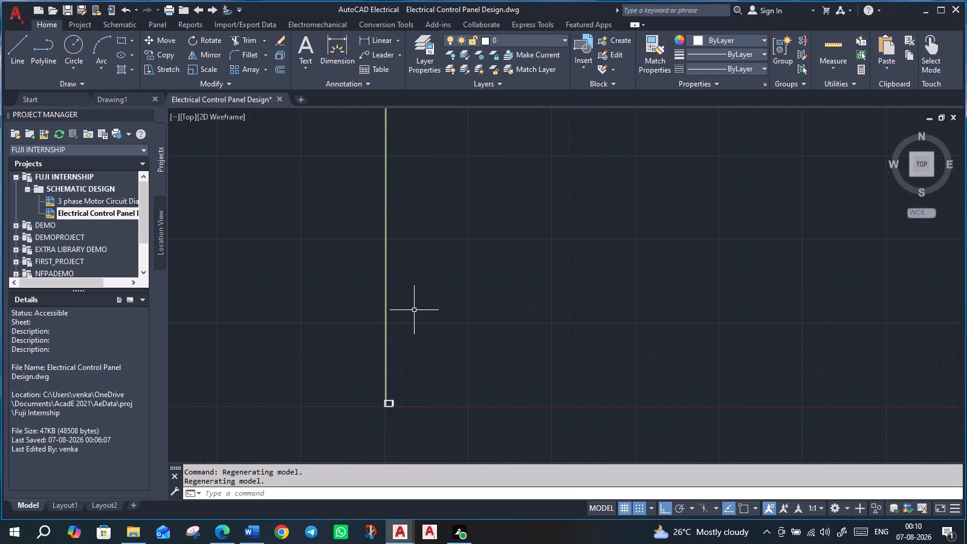
scroll(414, 310, down, 3)
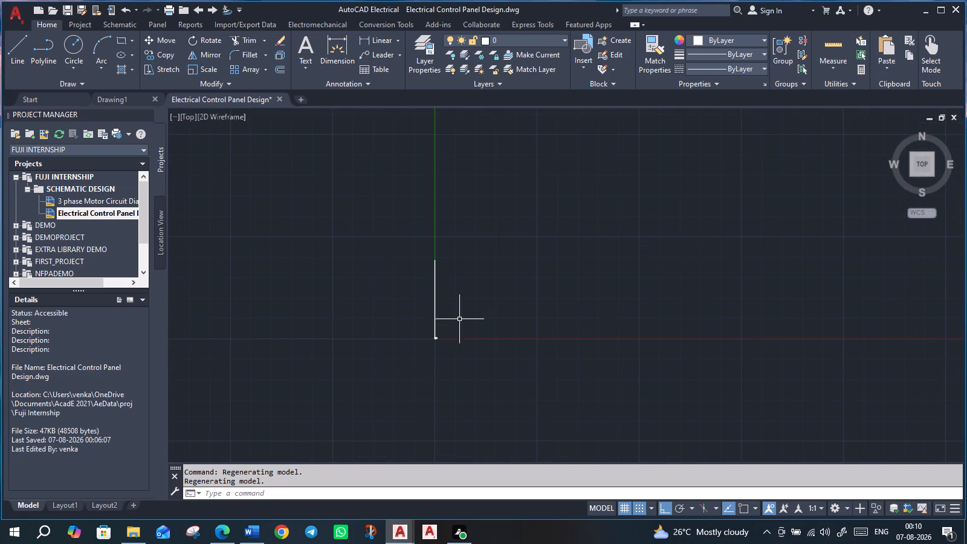
Delete the 1200-unit vertical line that extends above the title block frame.
scroll(425, 349, up, 2)
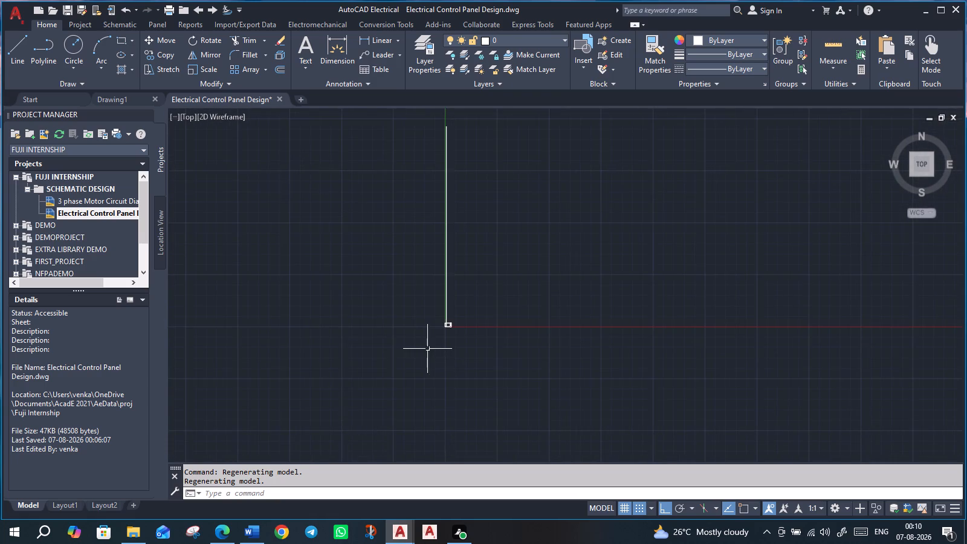
scroll(435, 349, up, 3)
scroll(488, 250, up, 3)
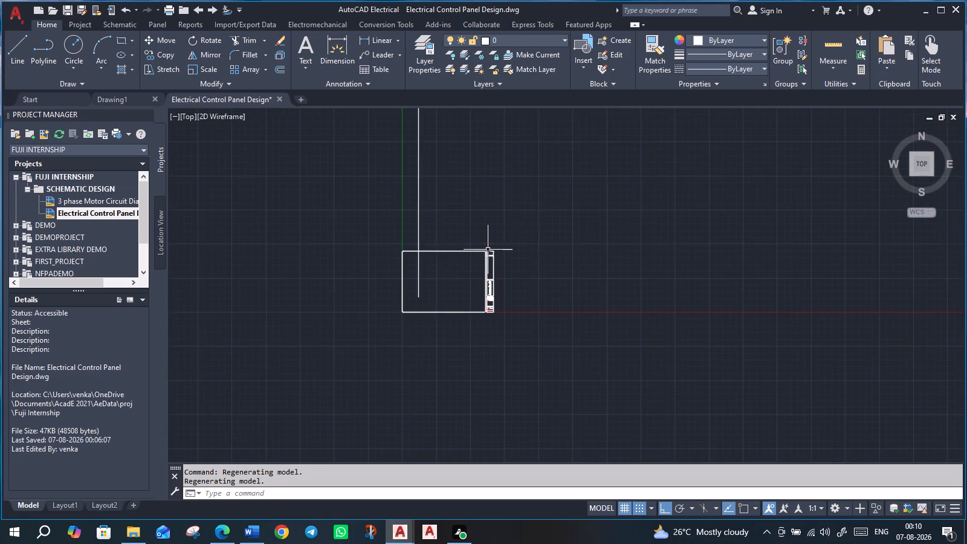
scroll(490, 250, up, 2)
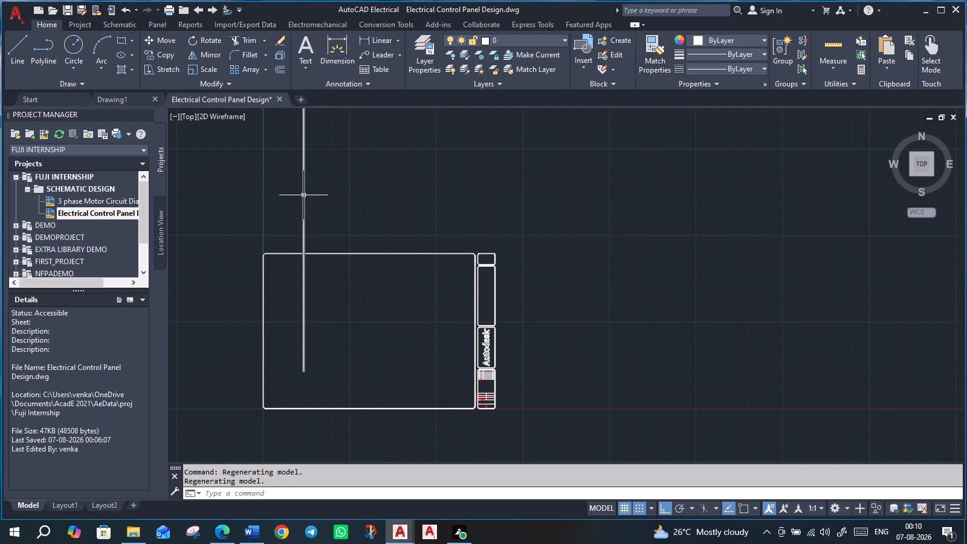
click(303, 195)
key(Delete)
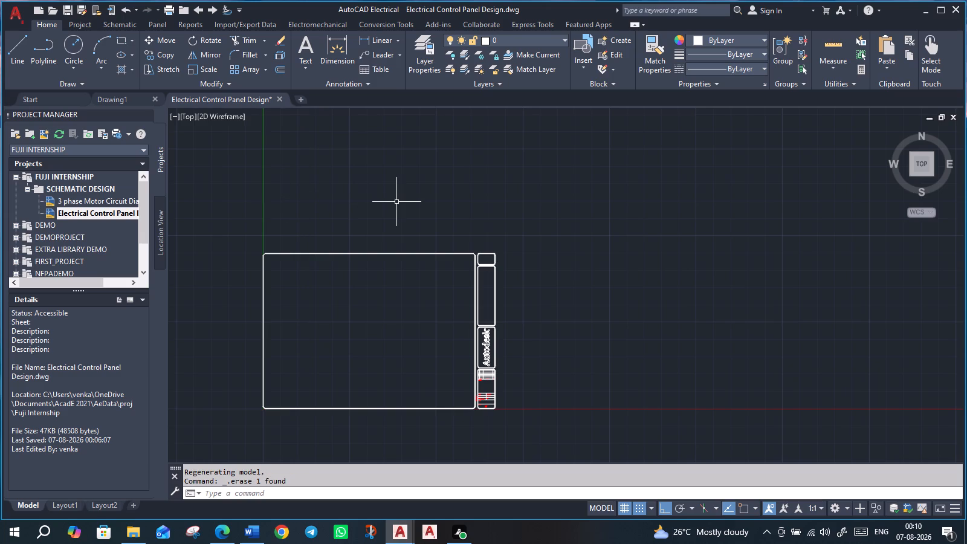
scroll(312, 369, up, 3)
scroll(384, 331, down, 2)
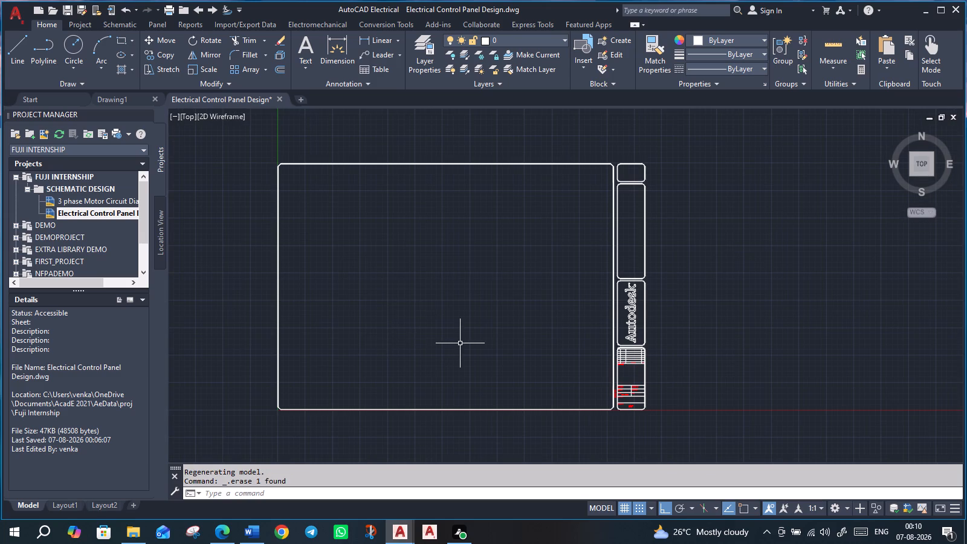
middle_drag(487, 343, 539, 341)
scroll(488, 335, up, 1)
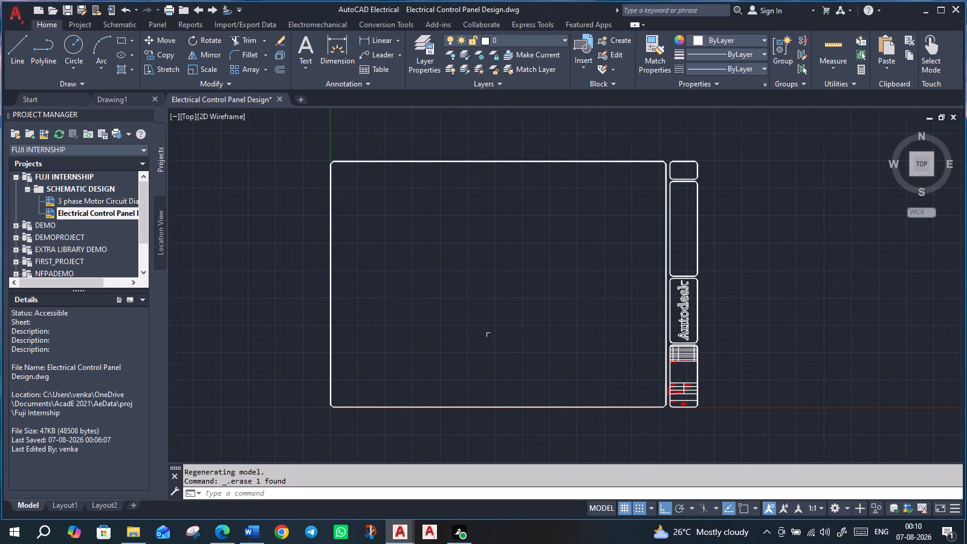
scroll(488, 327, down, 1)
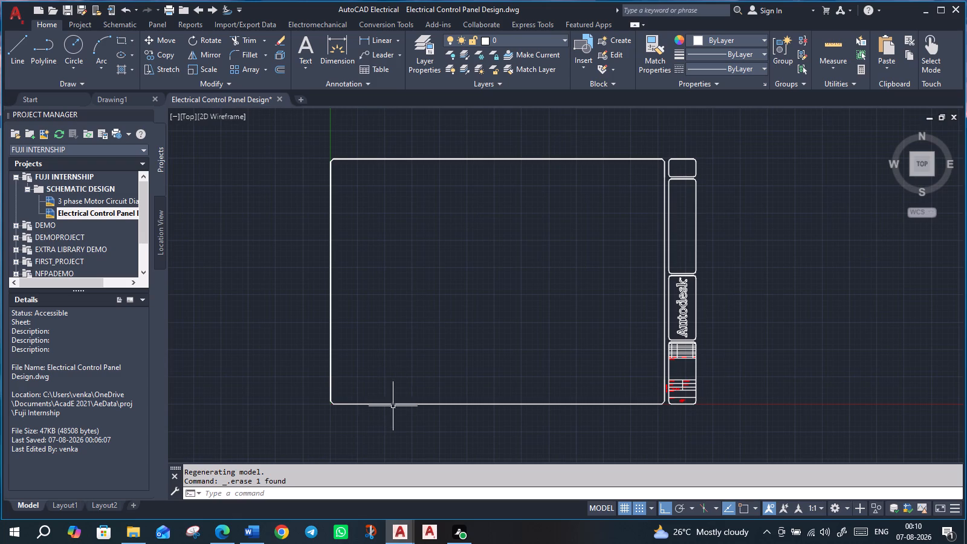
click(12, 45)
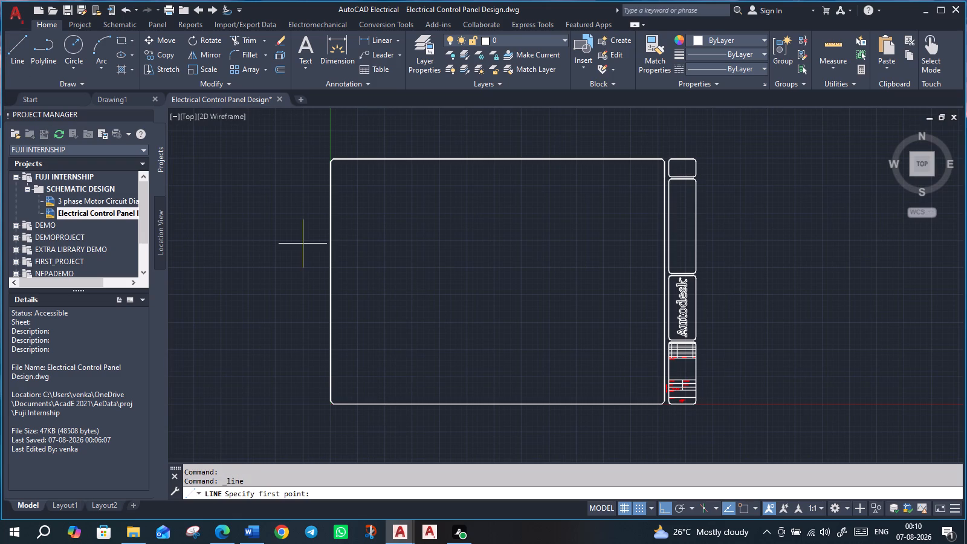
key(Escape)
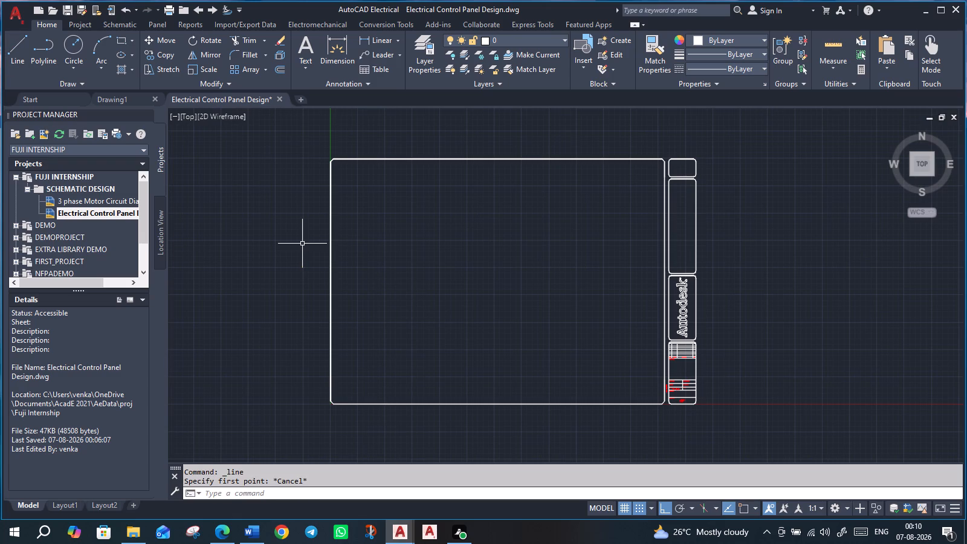
Configure the drawing units to Engineering length with 0'-0" precision and inches as the insertion scale.
text(un)
key(Return)
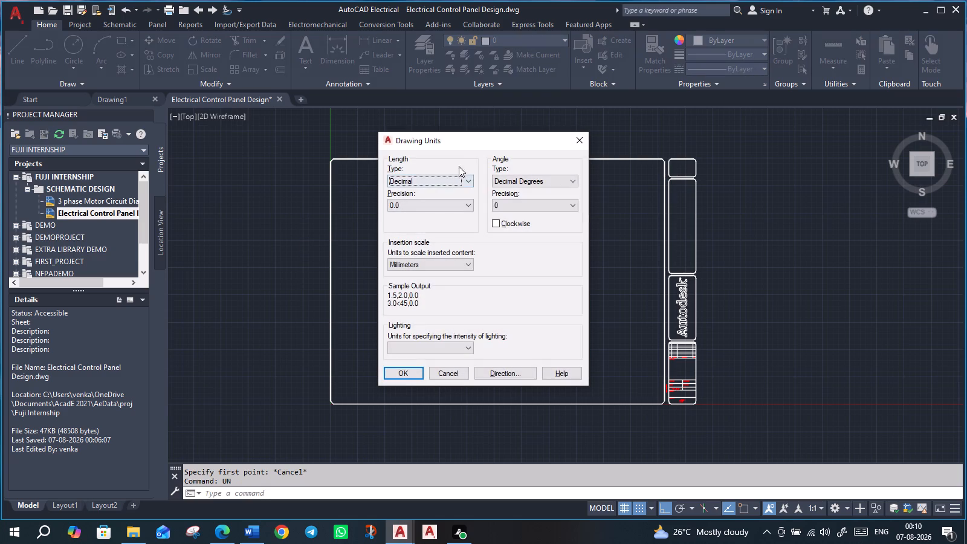
click(467, 180)
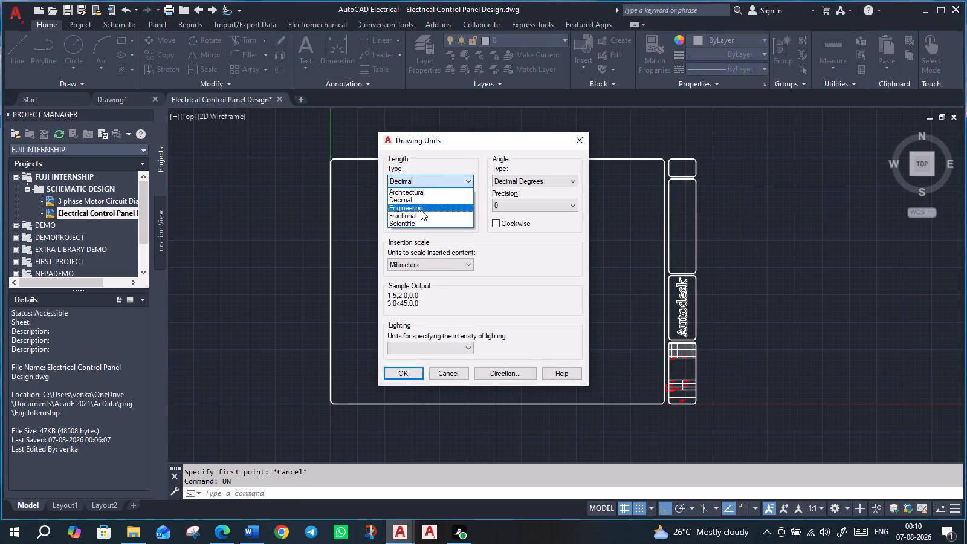
click(421, 210)
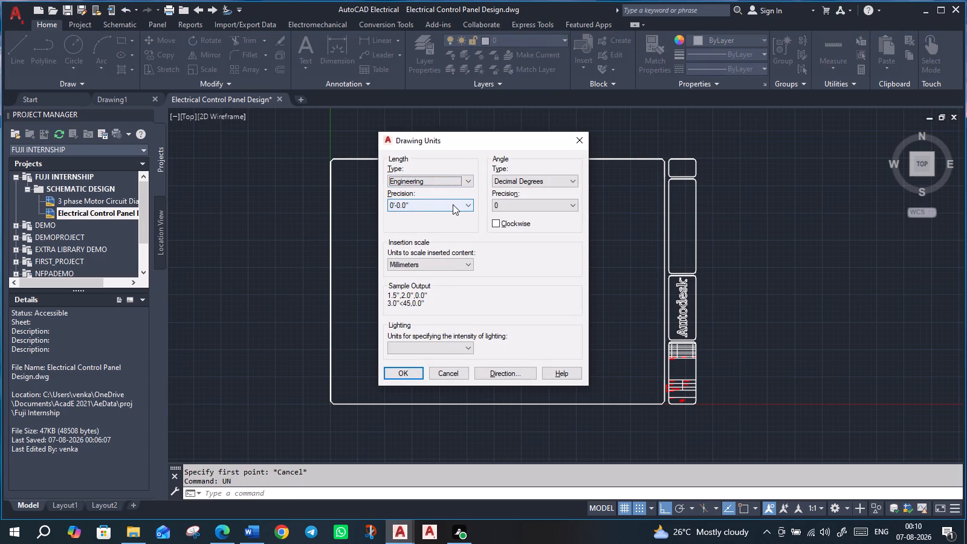
click(470, 206)
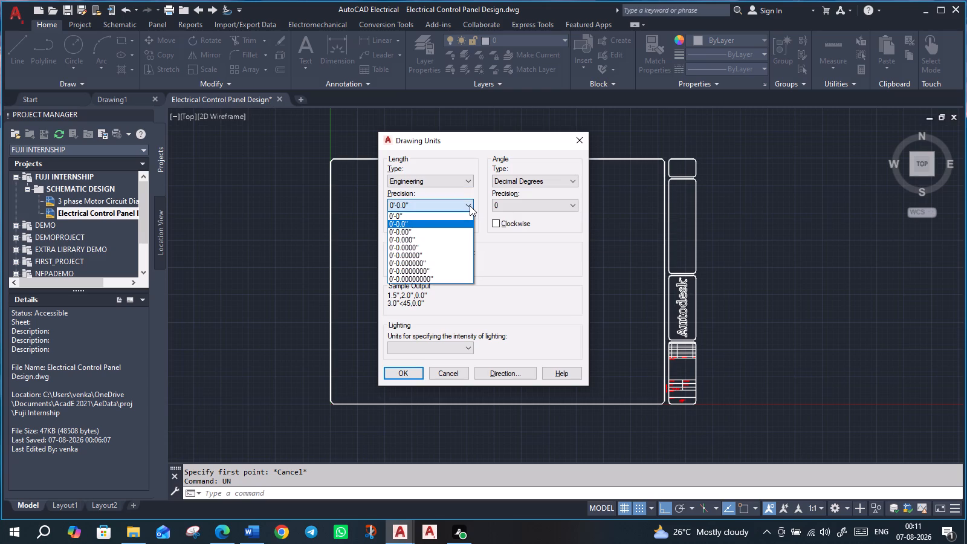
click(410, 218)
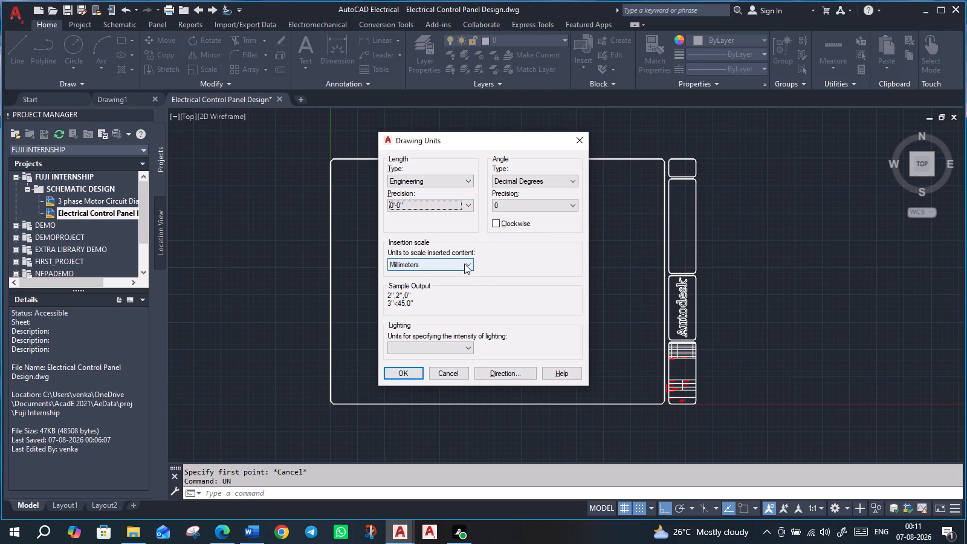
click(464, 264)
click(407, 281)
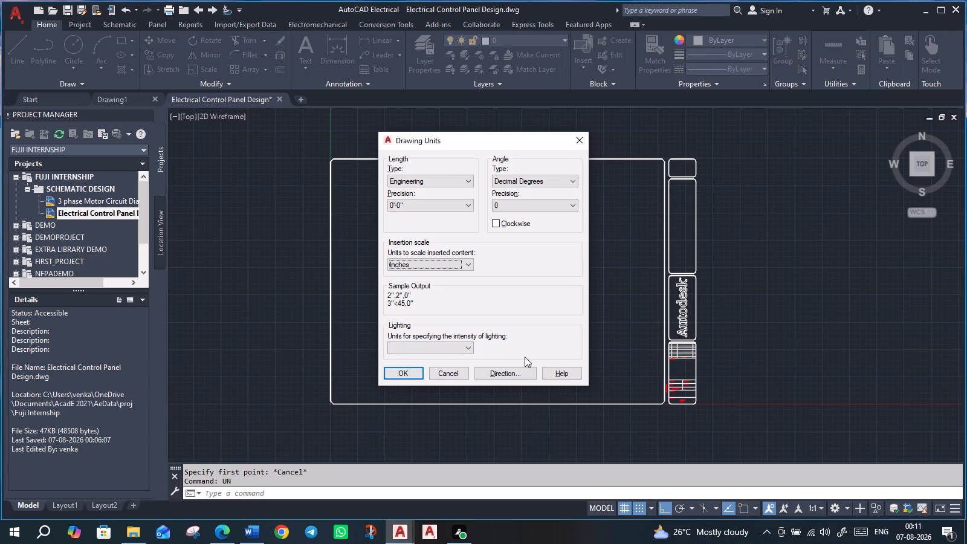
click(451, 353)
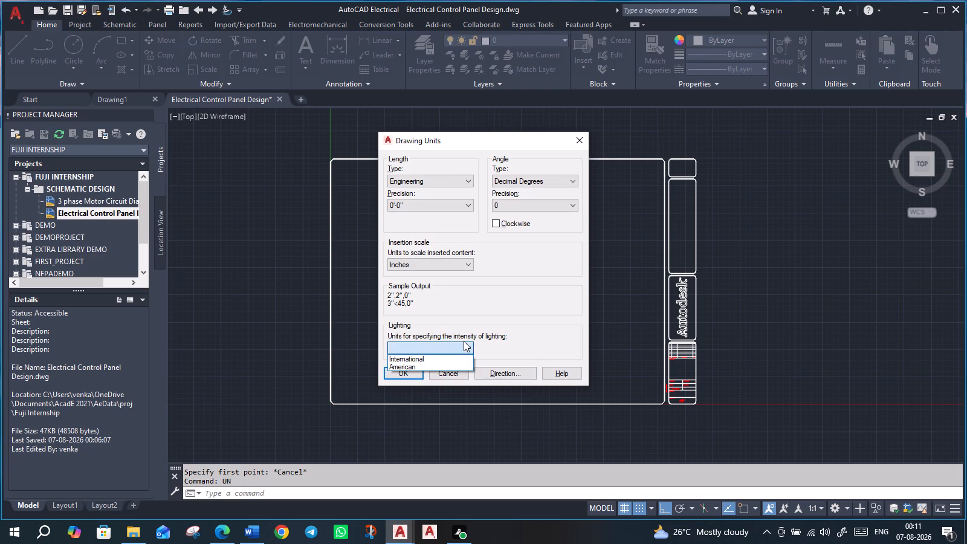
click(465, 347)
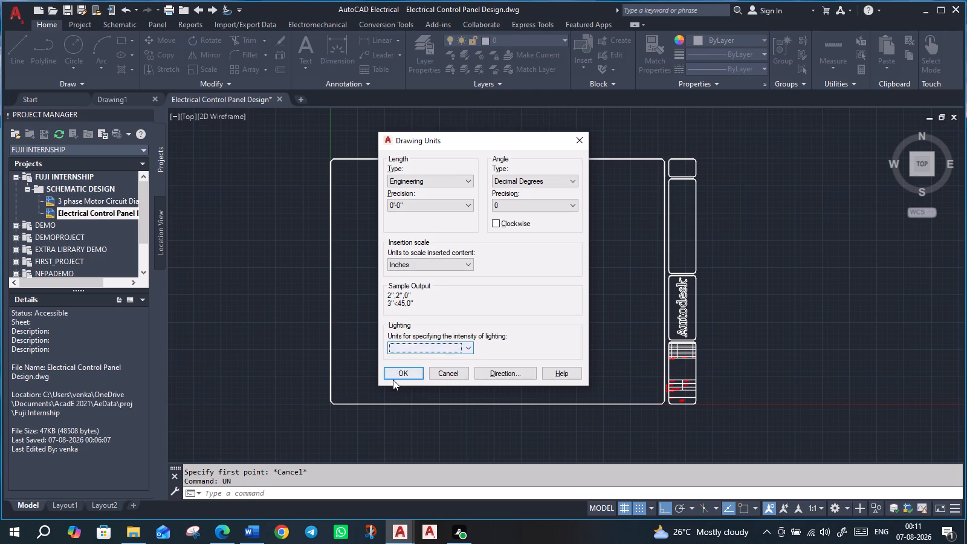
click(407, 372)
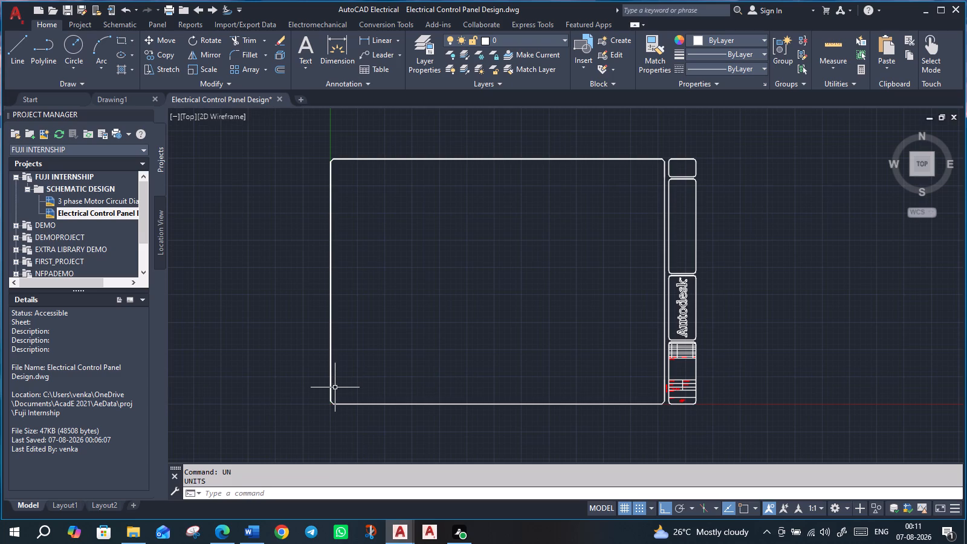
Draw a vertical line 1' long upward from the lower-left area inside the title block frame.
key(l)
key(Return)
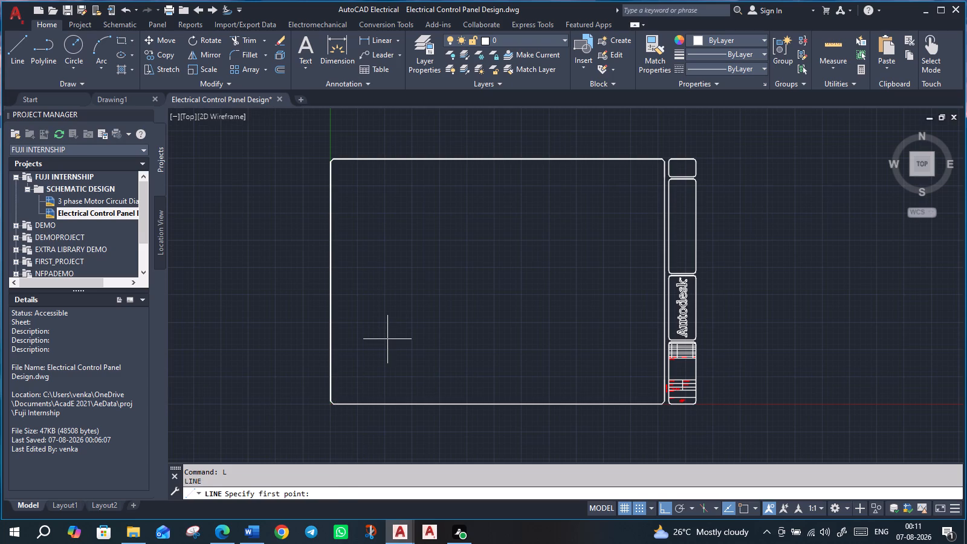
click(387, 339)
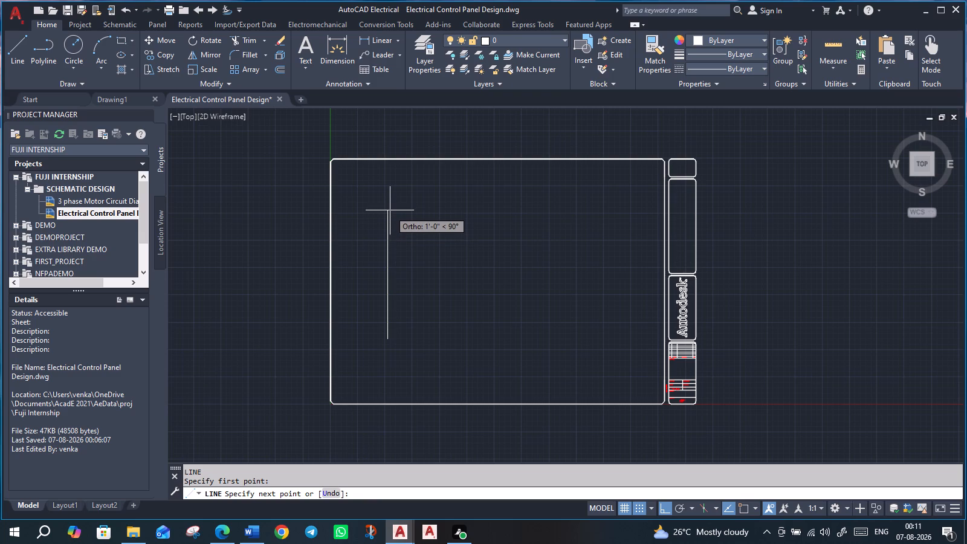
key(1)
key(apostrophe)
key(Return)
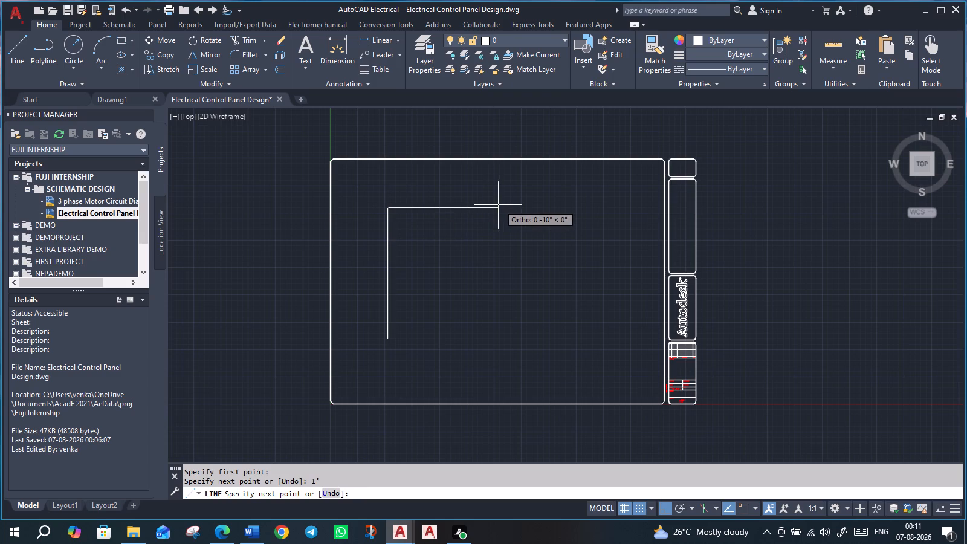
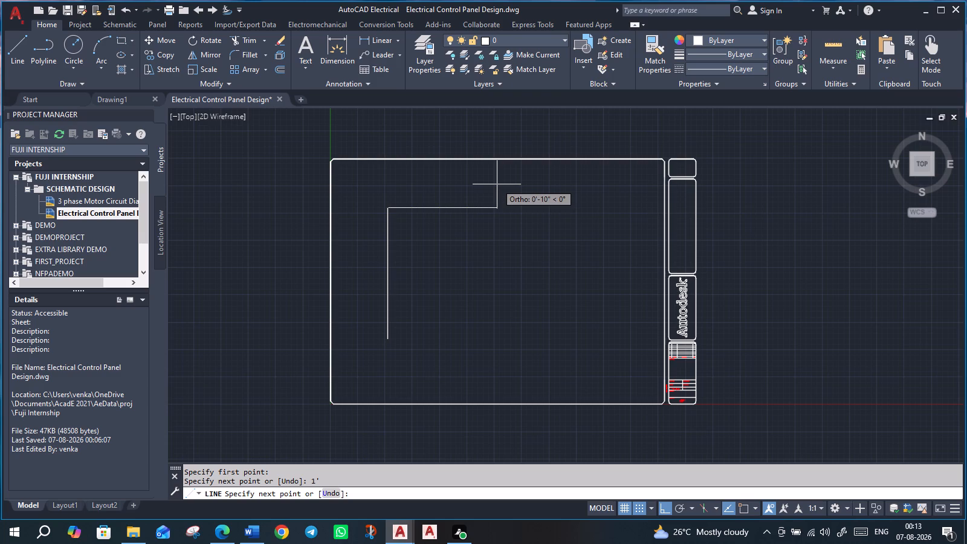
End the Line command and delete the 1' vertical line inside the title block frame.
key(Escape)
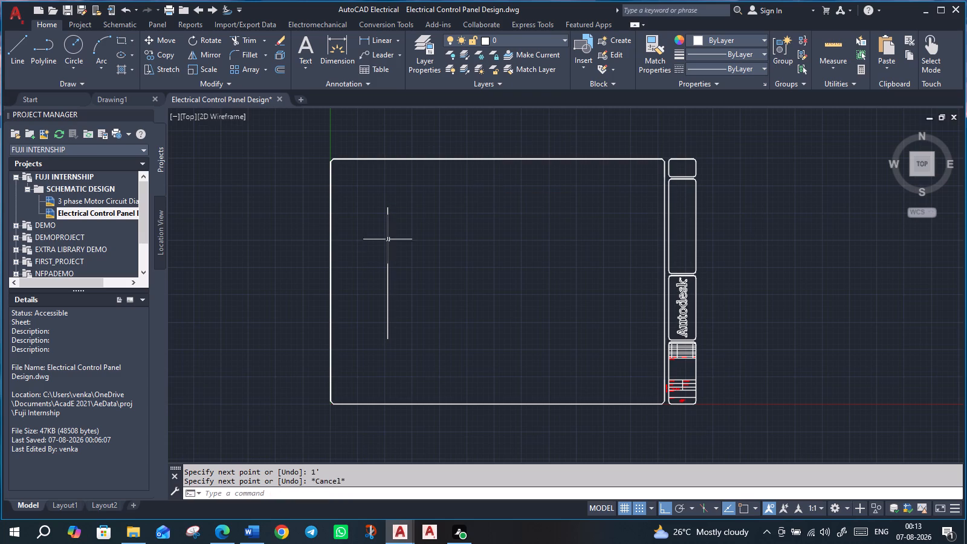
click(387, 229)
key(Delete)
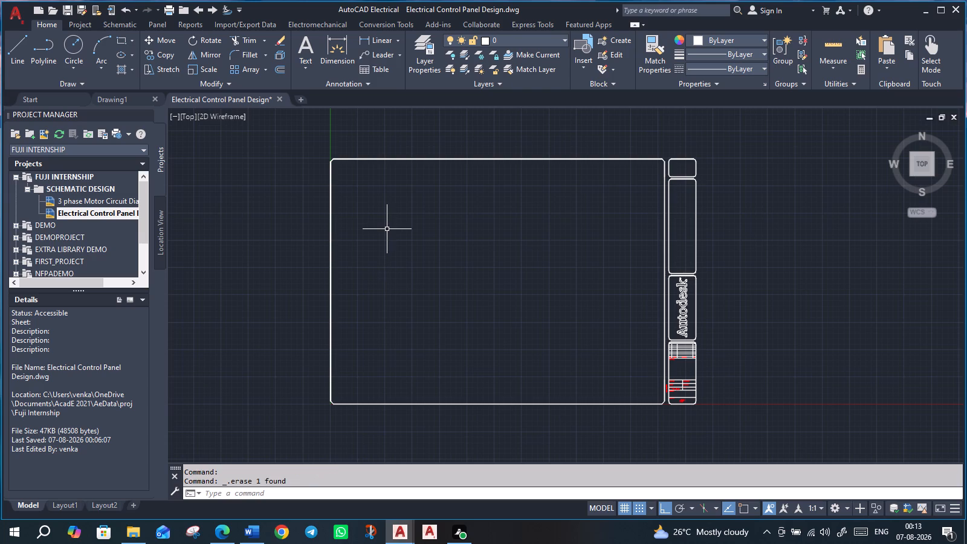
Draw three connected 1.5' lines inside the title block frame, going up from the lower-left area, across to the right, and down.
key(l)
key(Return)
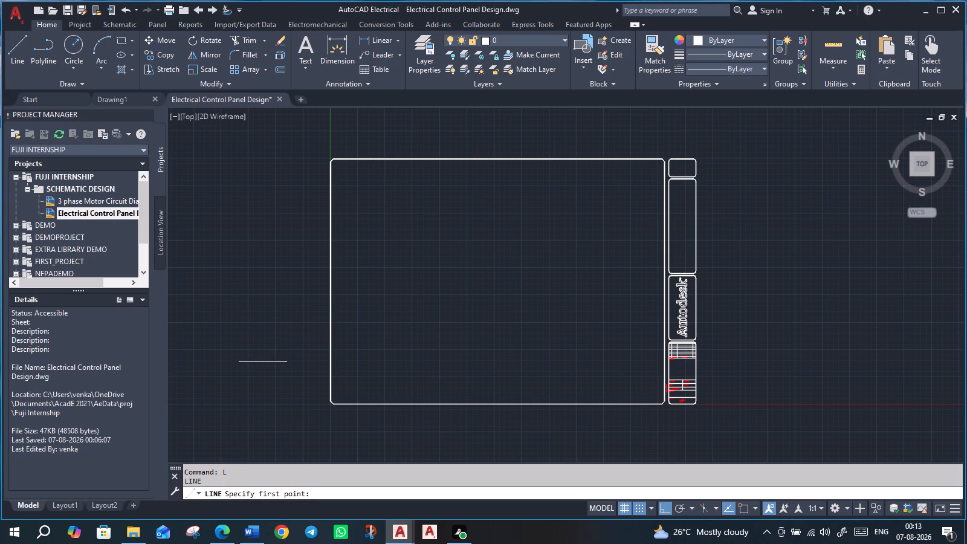
click(367, 375)
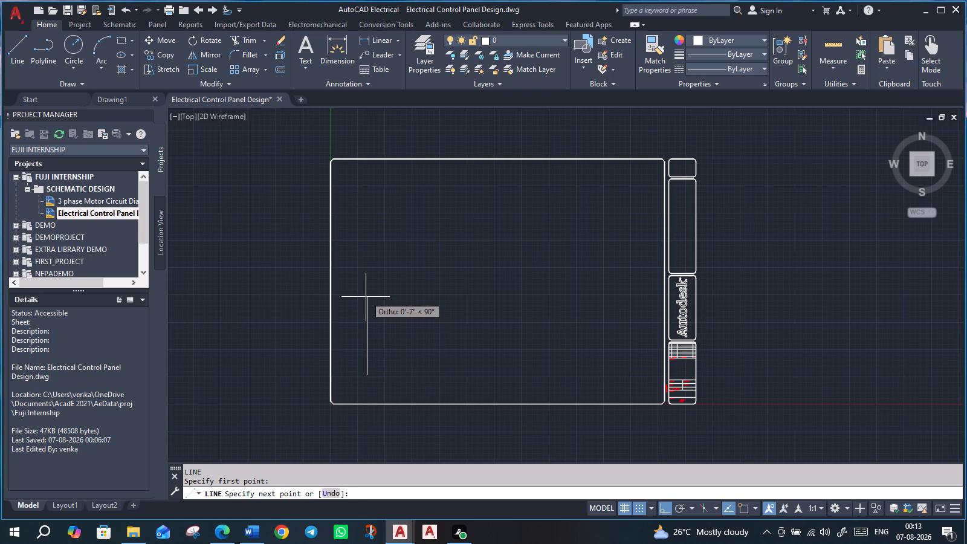
key(1)
text(.5')
key(Return)
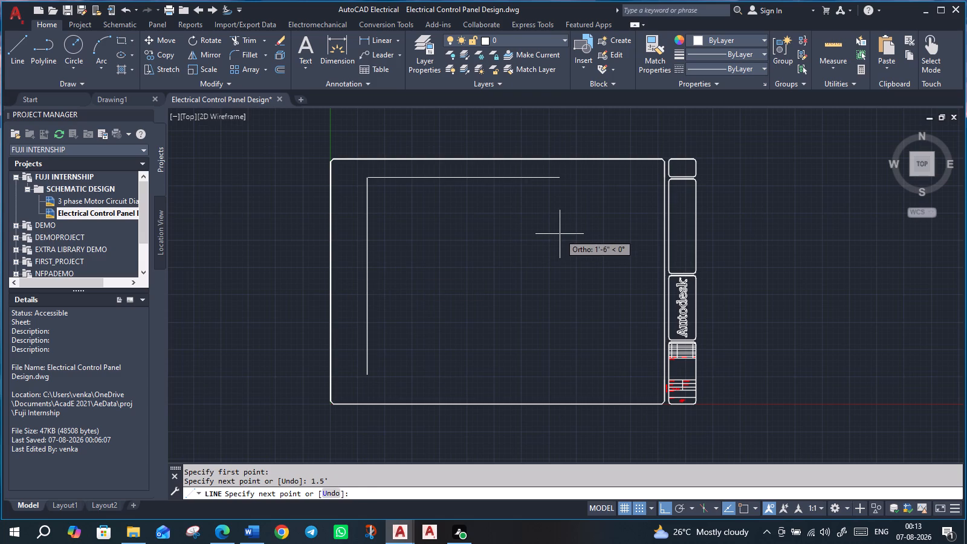
key(1)
text(.5')
key(Return)
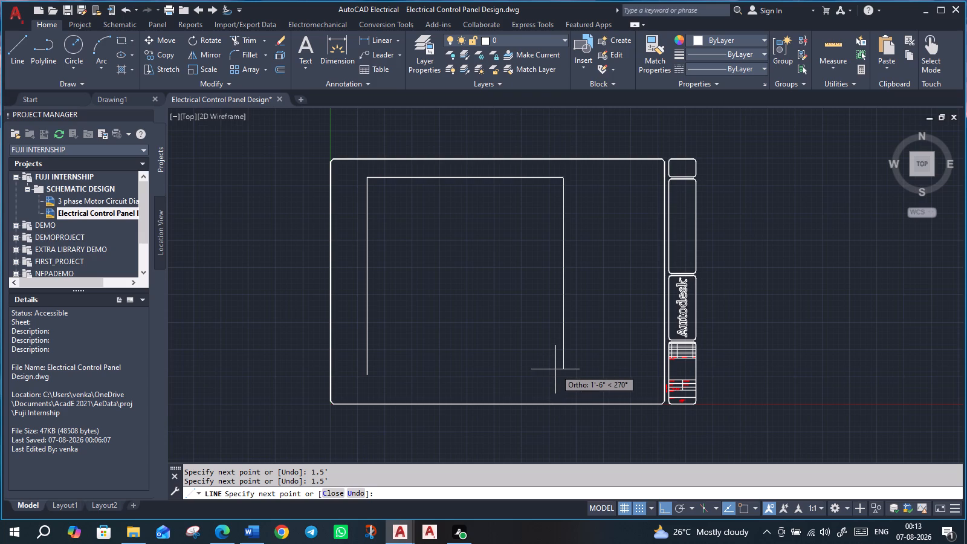
key(1)
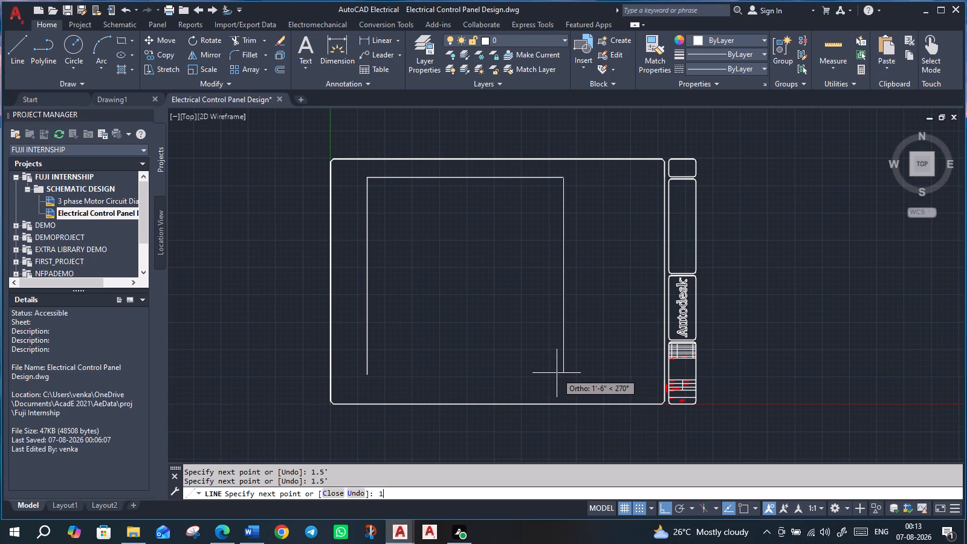
text(.5)
key(apostrophe)
key(Return)
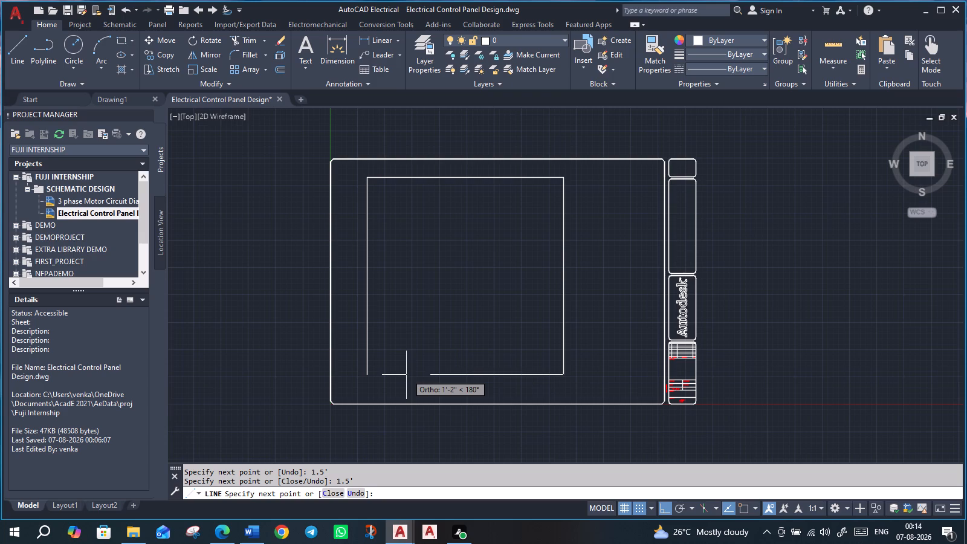
key(Return)
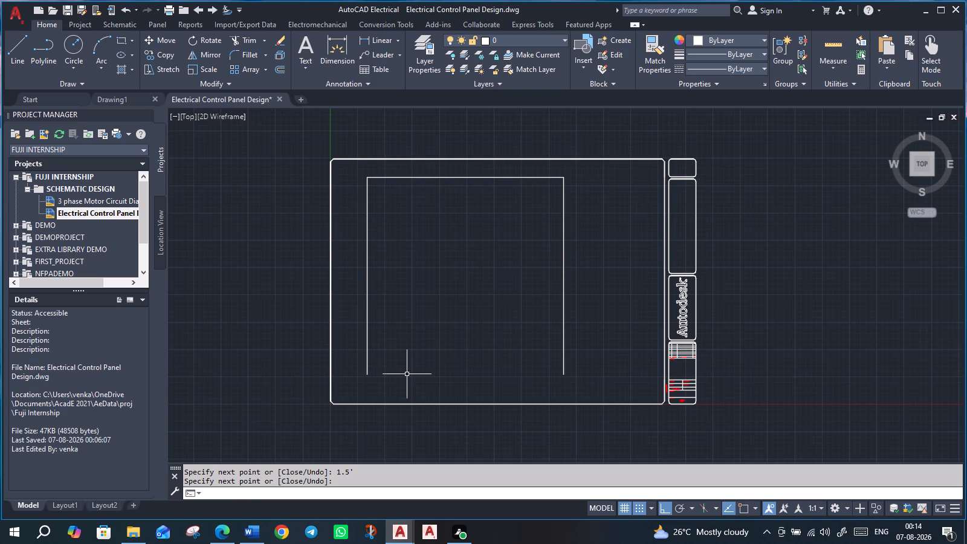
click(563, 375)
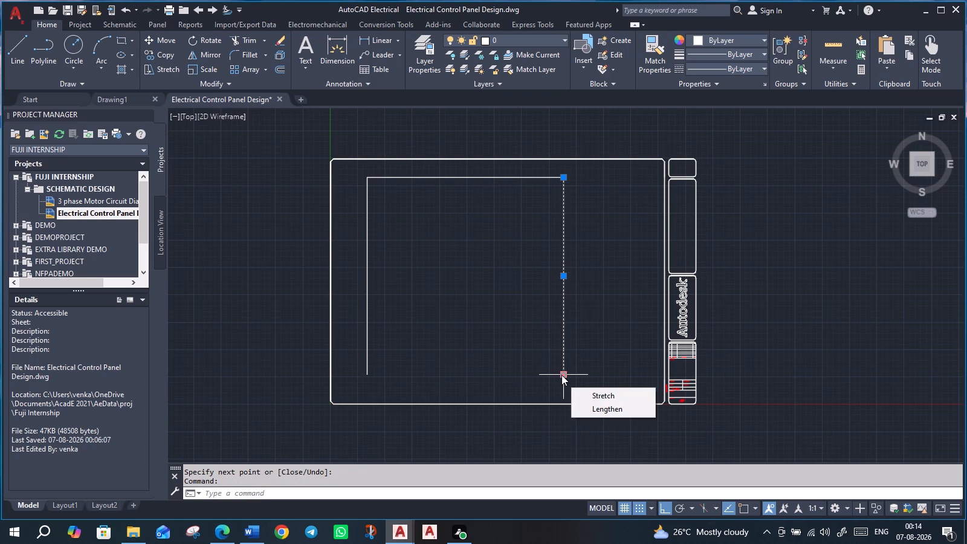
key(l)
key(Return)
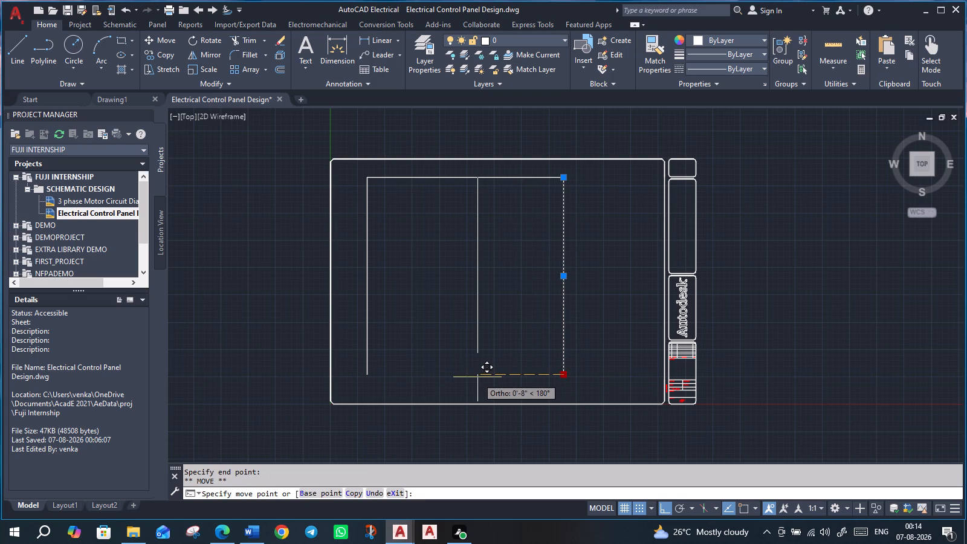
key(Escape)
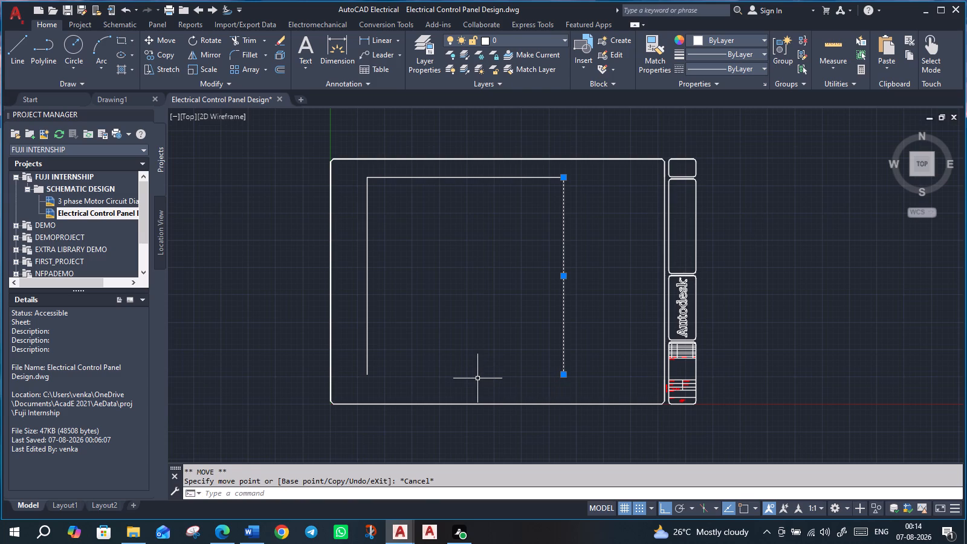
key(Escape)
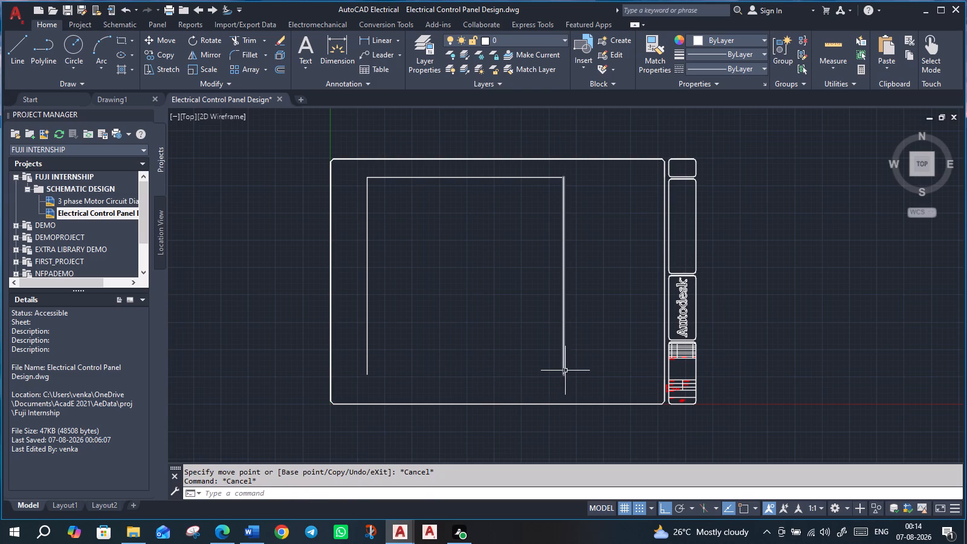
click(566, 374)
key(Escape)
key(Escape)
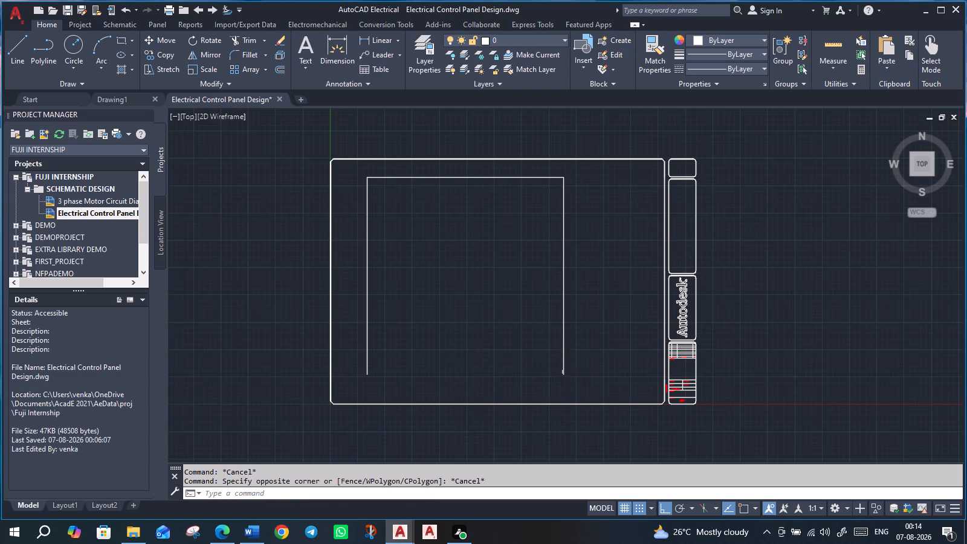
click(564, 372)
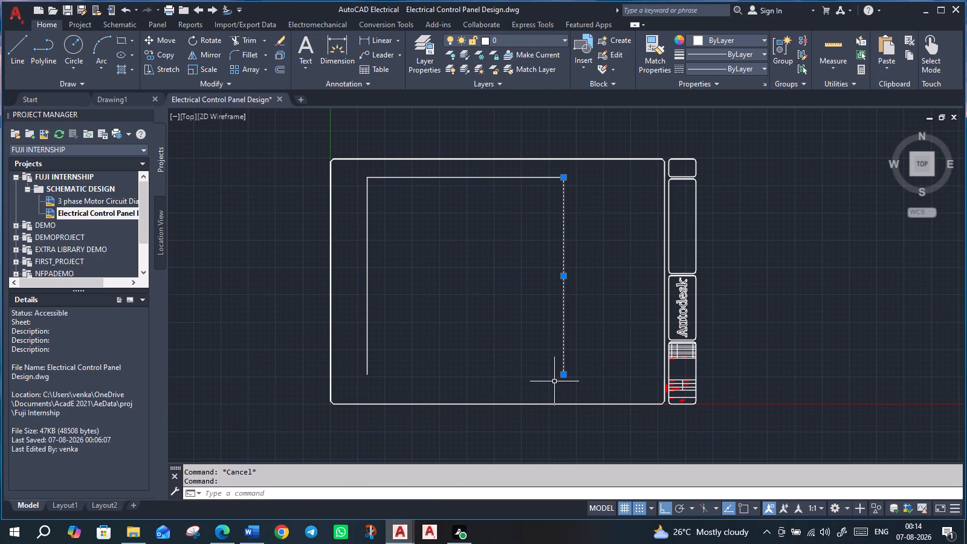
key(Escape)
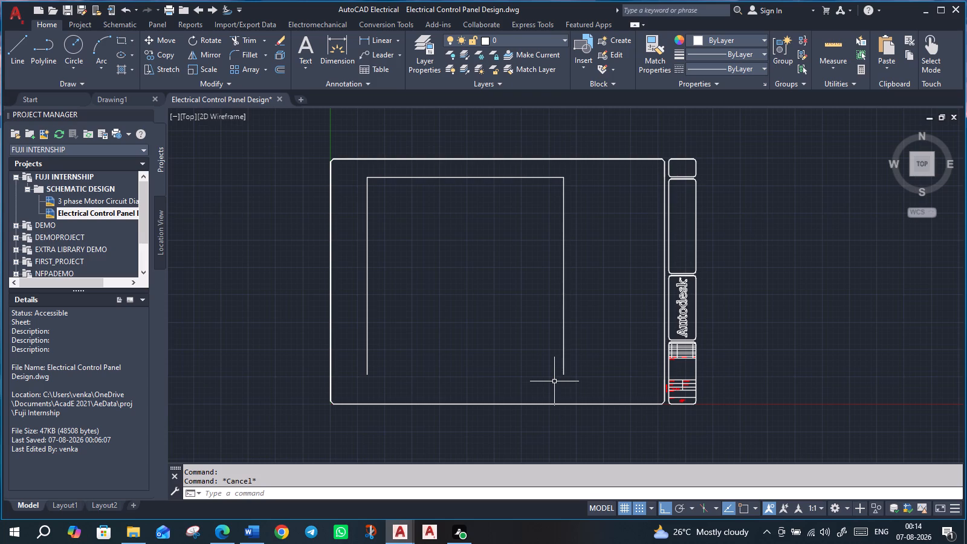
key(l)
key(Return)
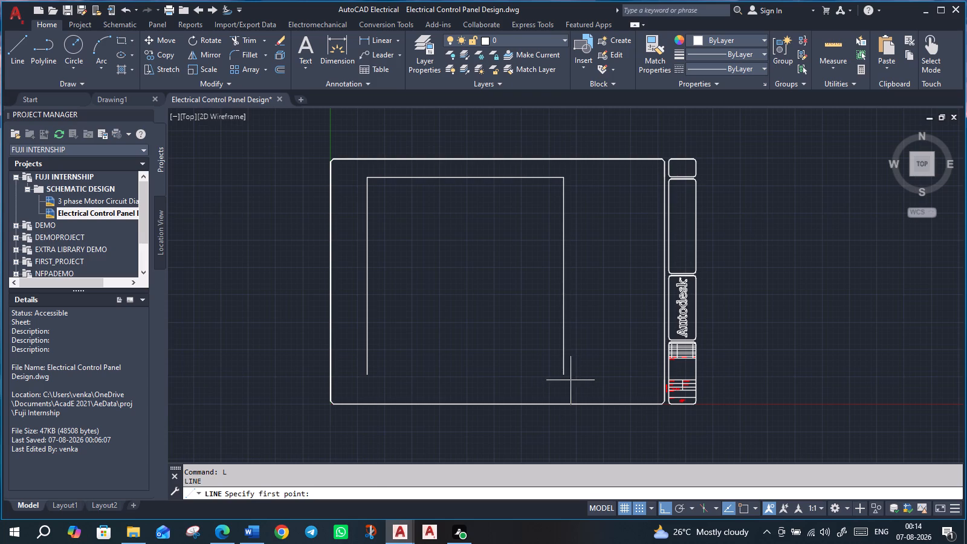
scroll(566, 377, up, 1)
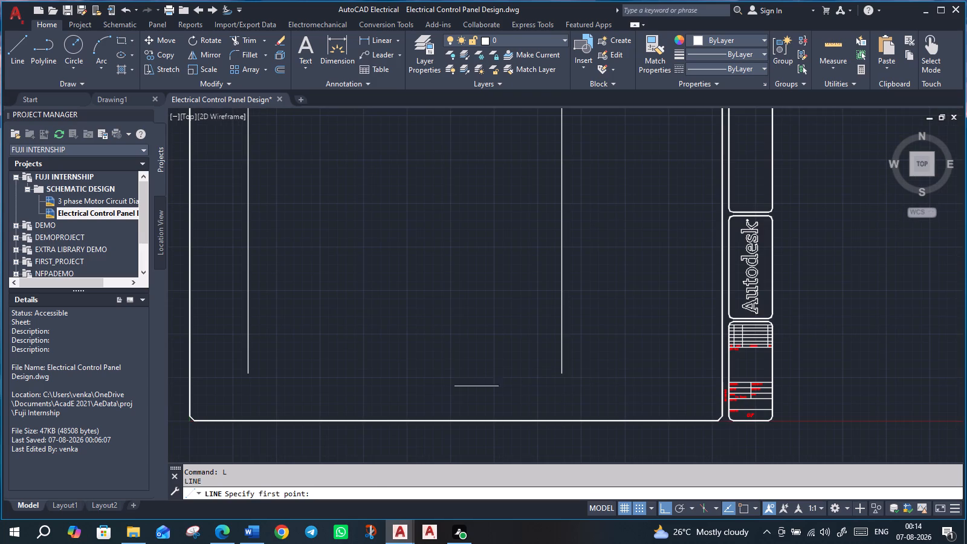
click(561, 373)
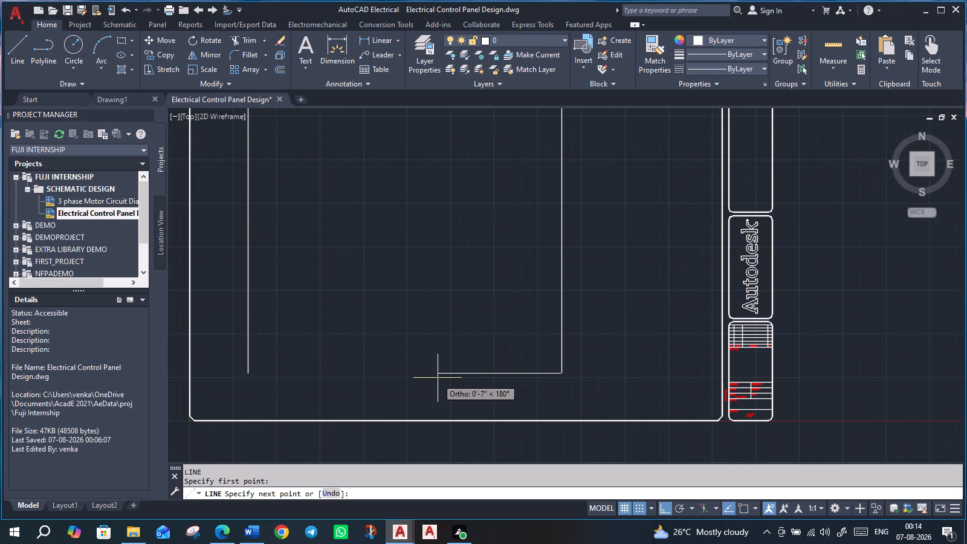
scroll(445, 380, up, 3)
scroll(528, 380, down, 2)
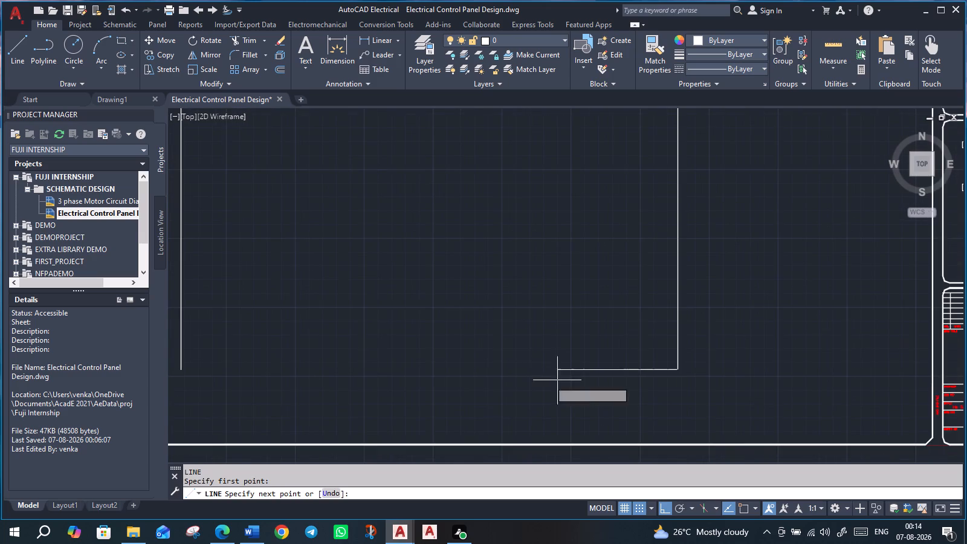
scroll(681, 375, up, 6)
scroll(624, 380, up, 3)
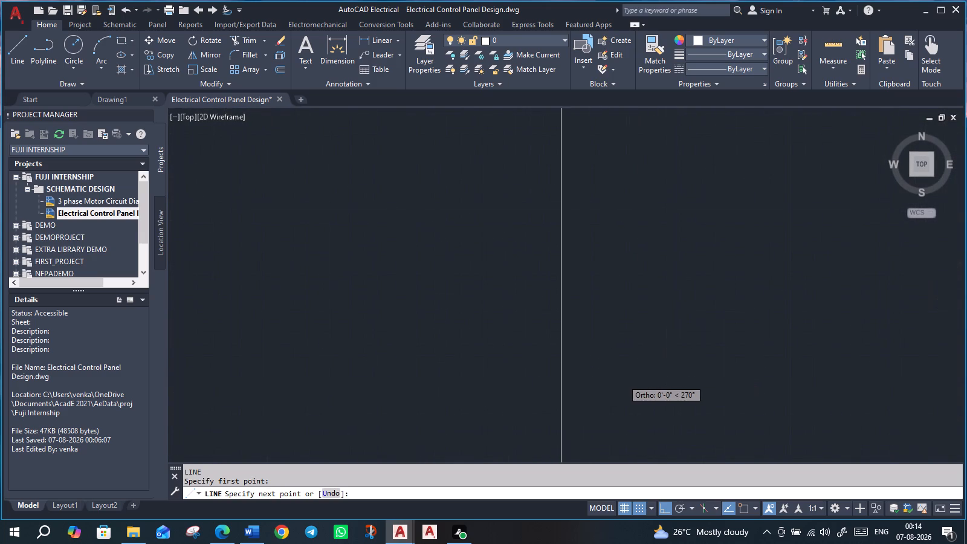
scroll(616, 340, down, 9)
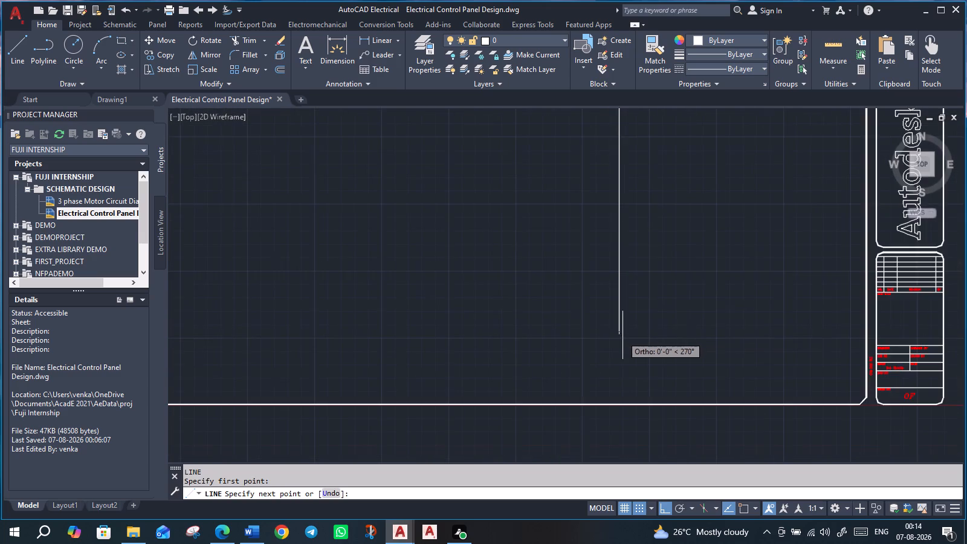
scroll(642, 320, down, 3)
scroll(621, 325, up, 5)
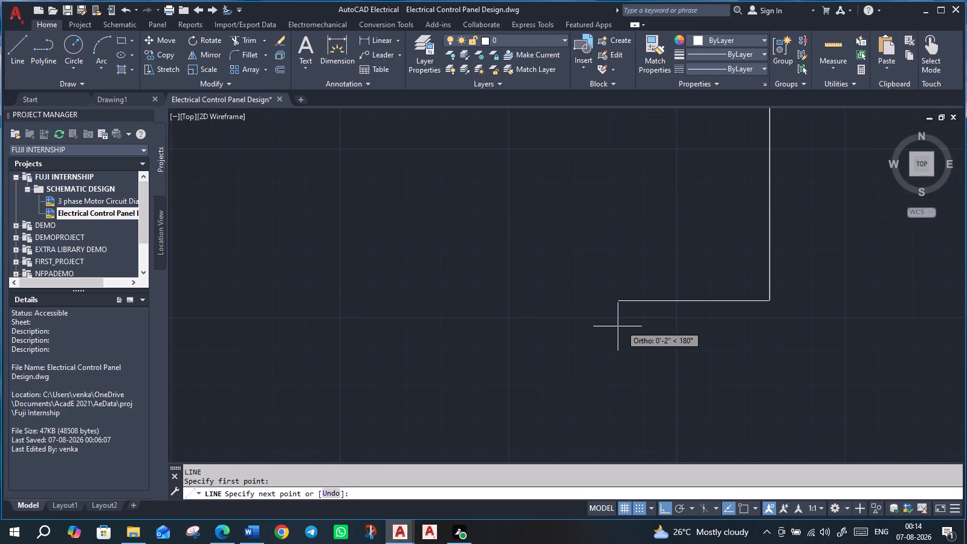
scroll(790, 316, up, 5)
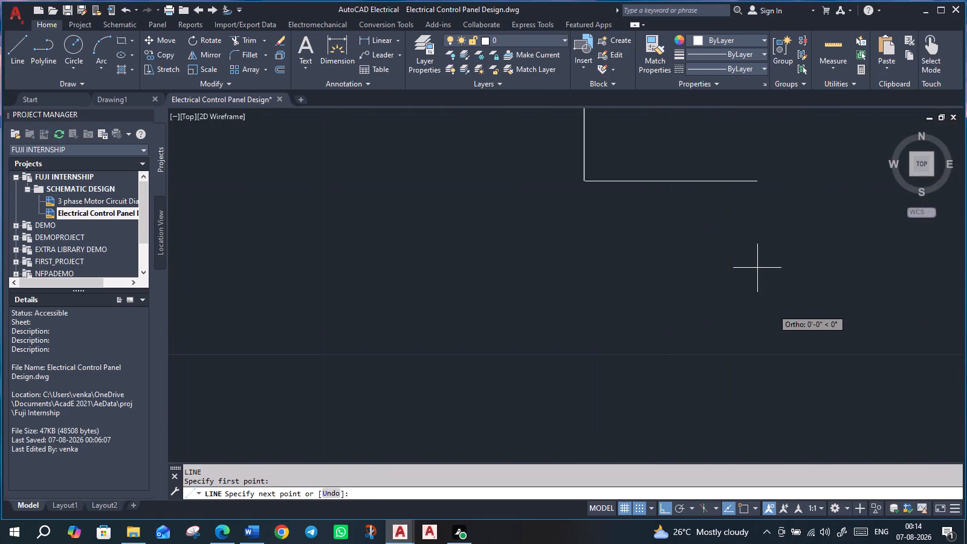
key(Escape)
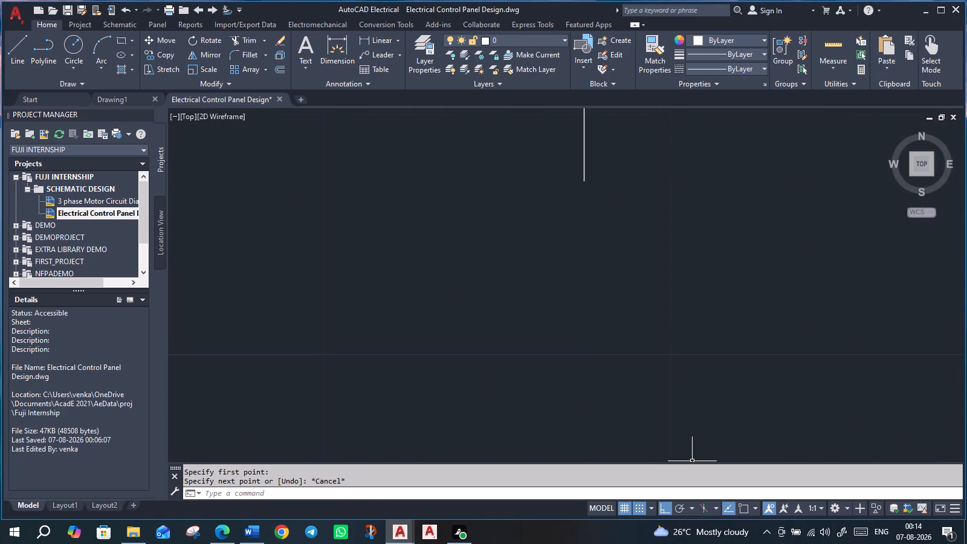
Enable all object snap modes in the Drafting Settings.
scroll(633, 332, down, 3)
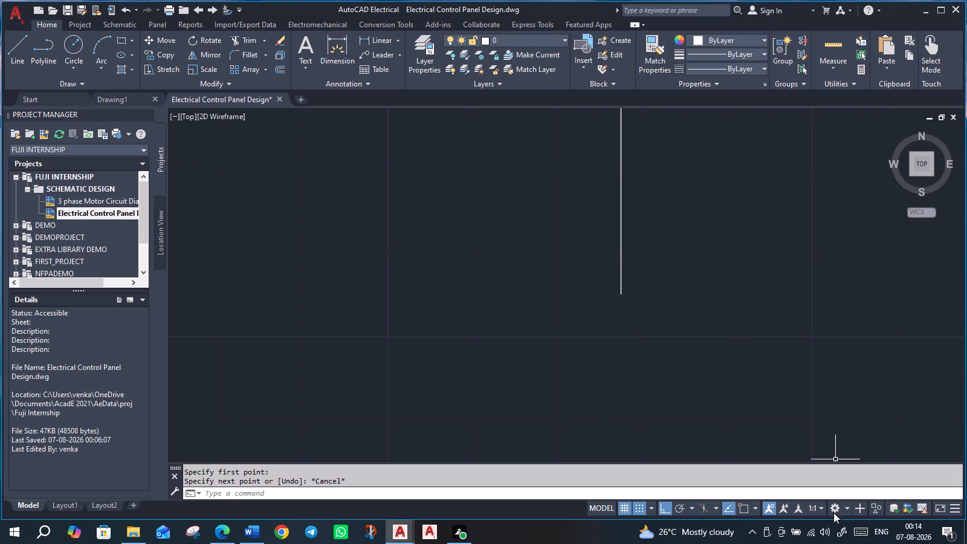
click(652, 506)
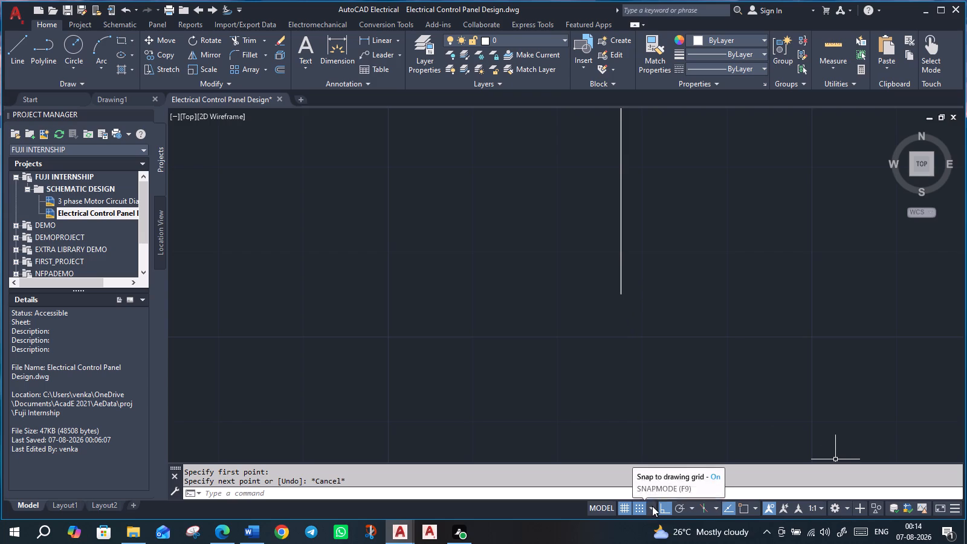
click(652, 506)
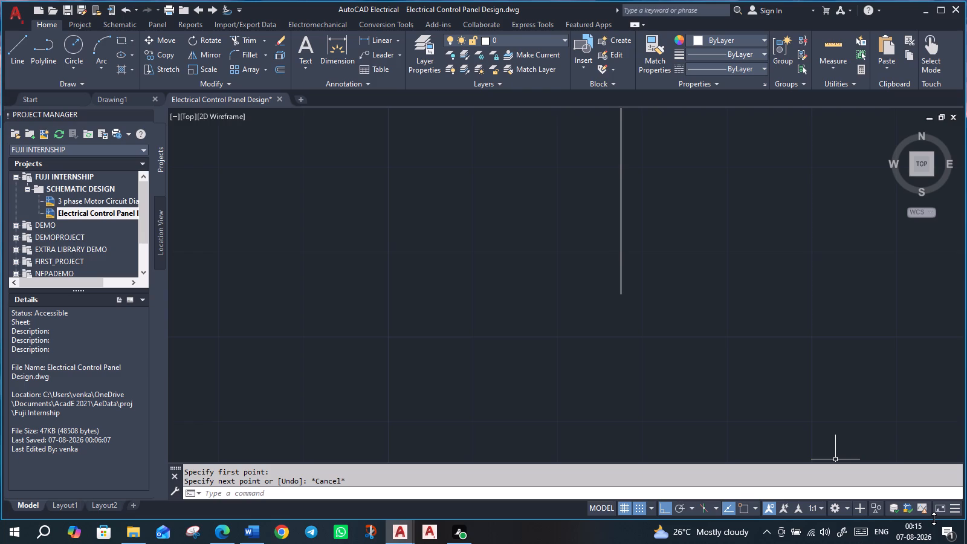
click(848, 505)
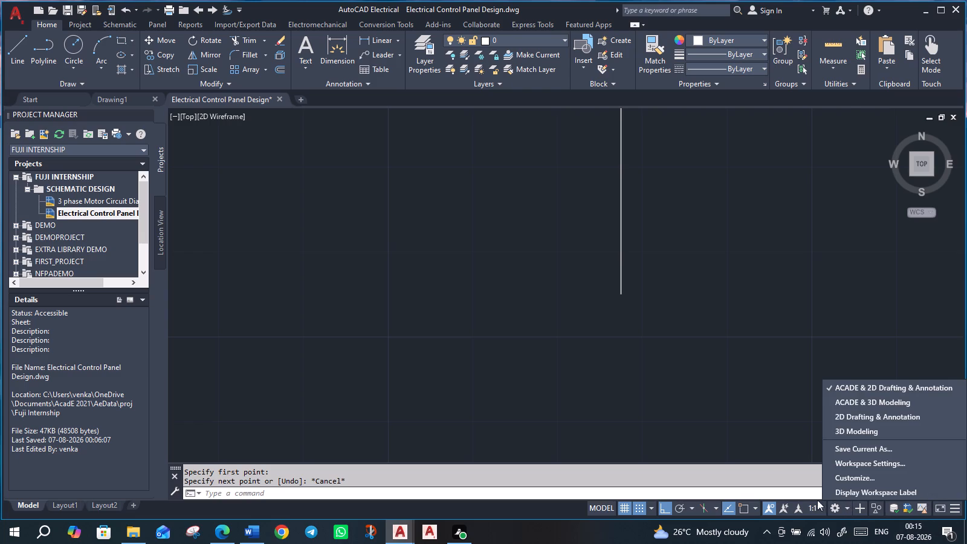
click(782, 465)
click(756, 510)
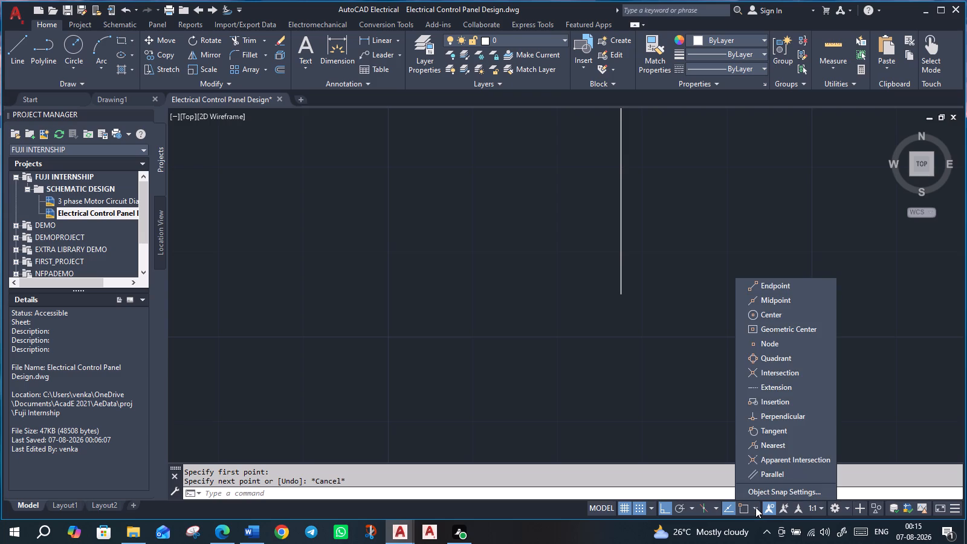
click(763, 493)
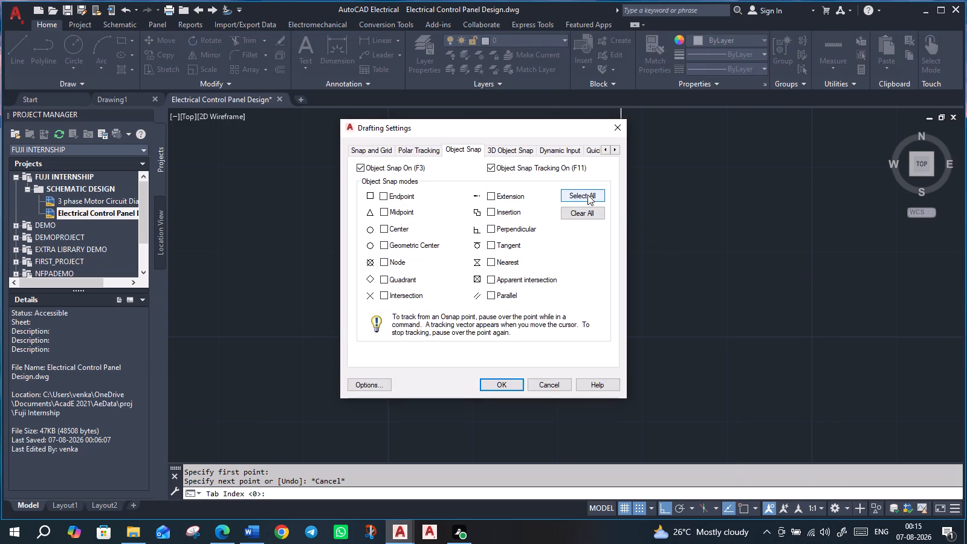
click(587, 195)
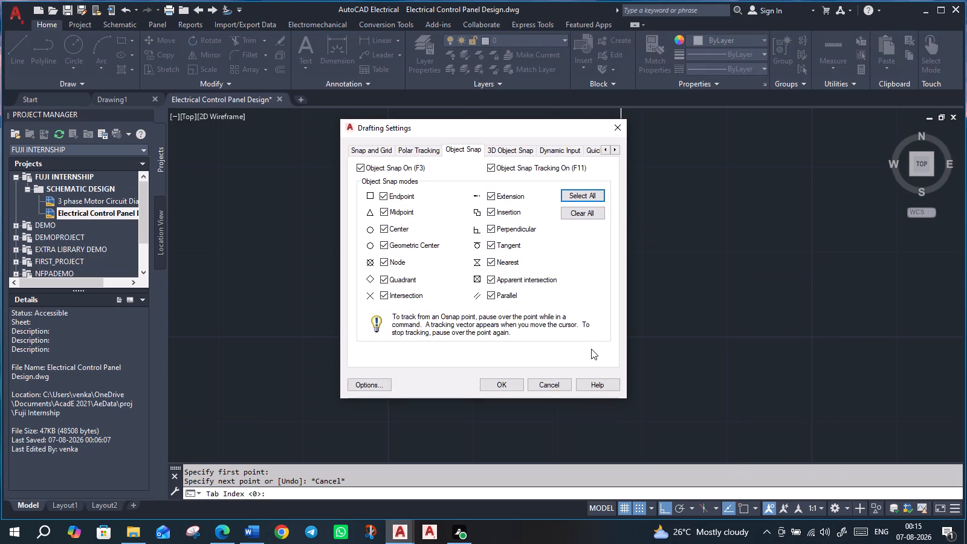
click(506, 384)
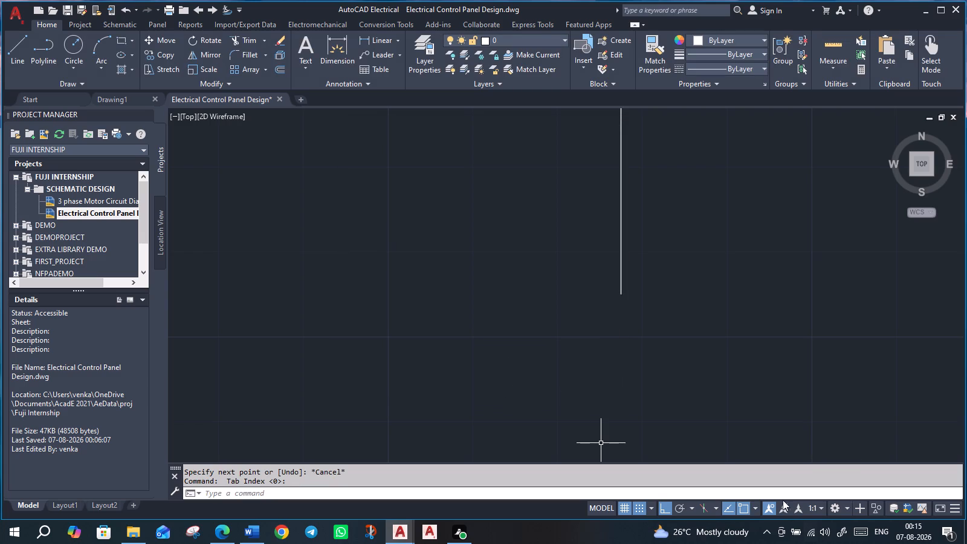
click(754, 505)
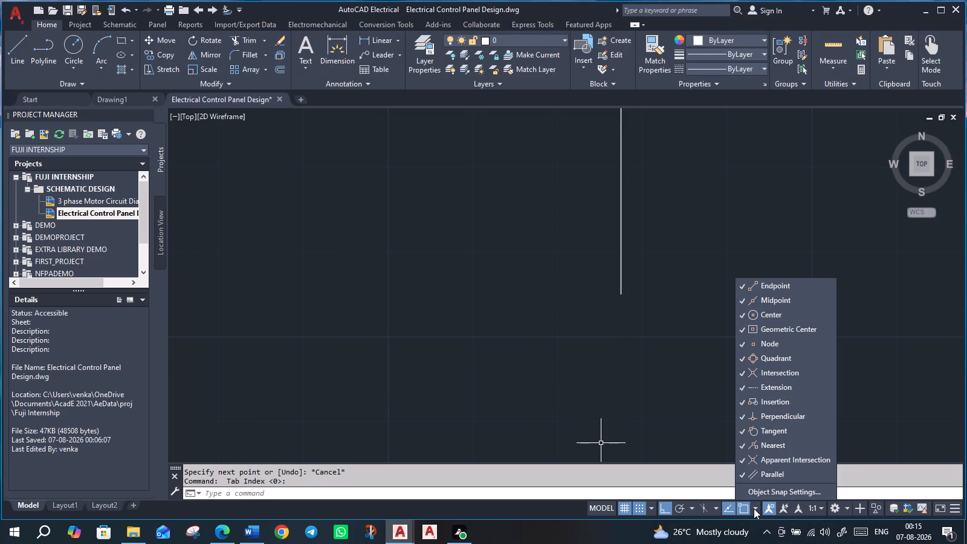
click(754, 508)
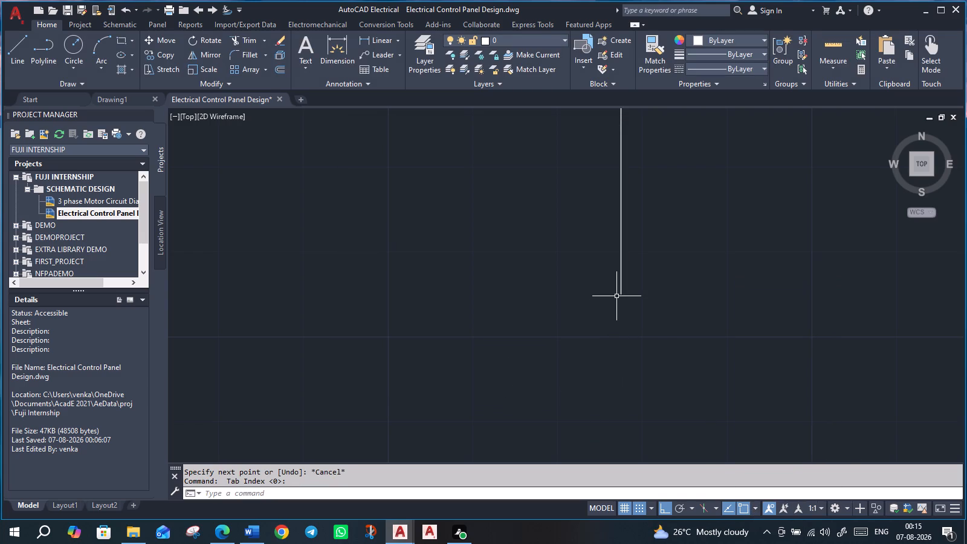
Close the square panel outline with a 1'-6" bottom line from the right side's lower endpoint to the left side's lower endpoint.
text(l])
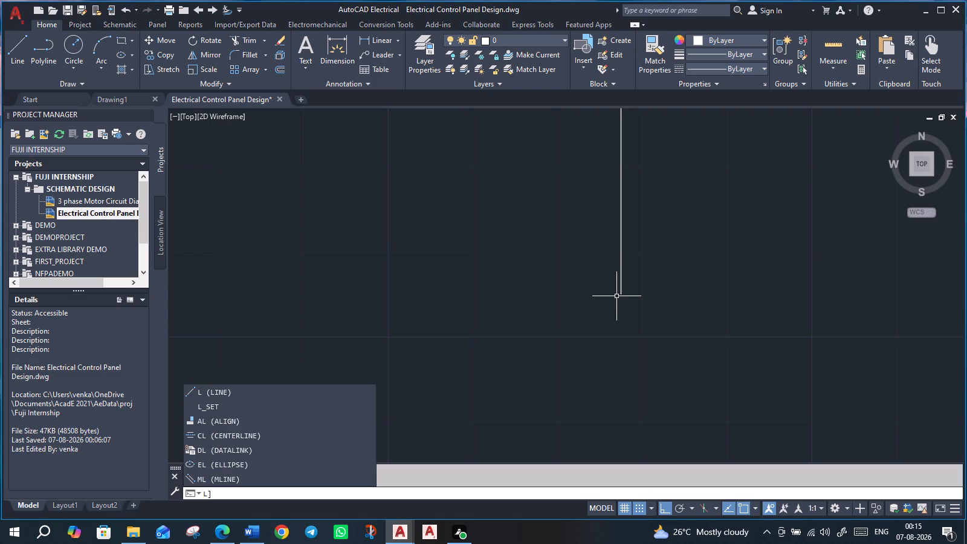
key(BackSpace)
key(Return)
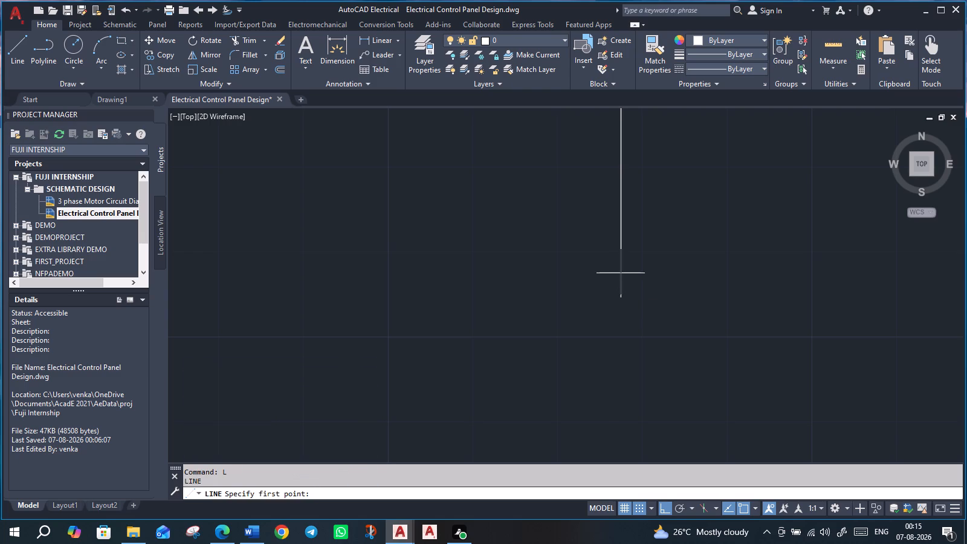
scroll(616, 304, up, 2)
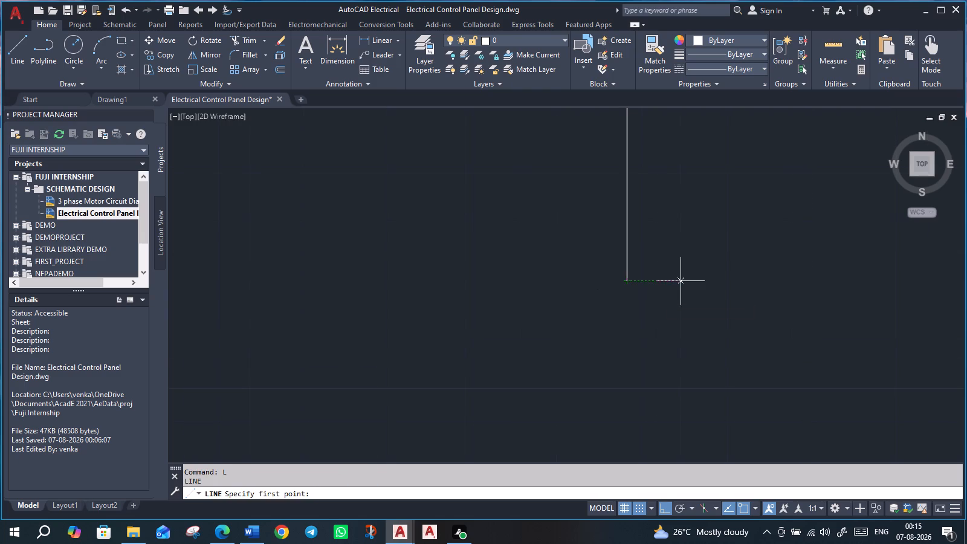
scroll(595, 314, up, 4)
scroll(813, 210, down, 3)
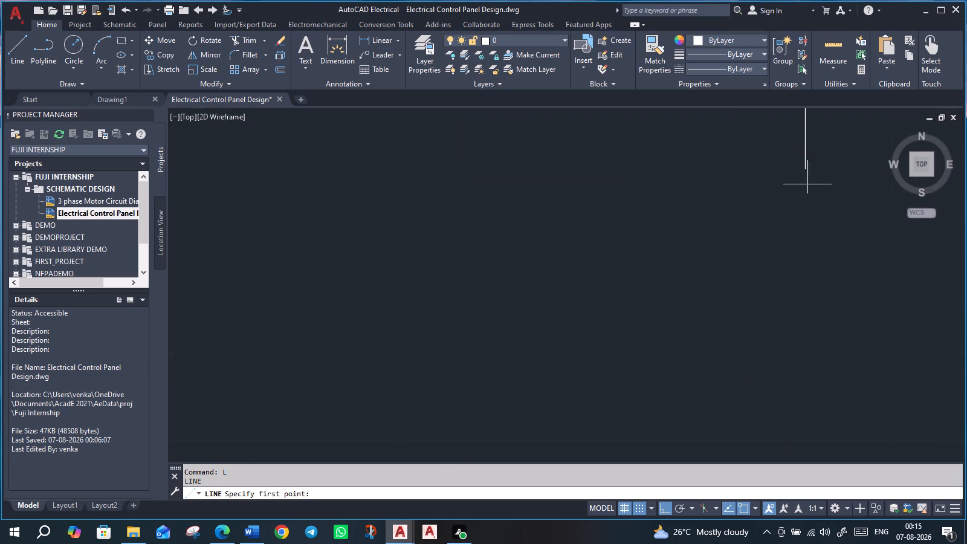
drag(806, 174, 797, 173)
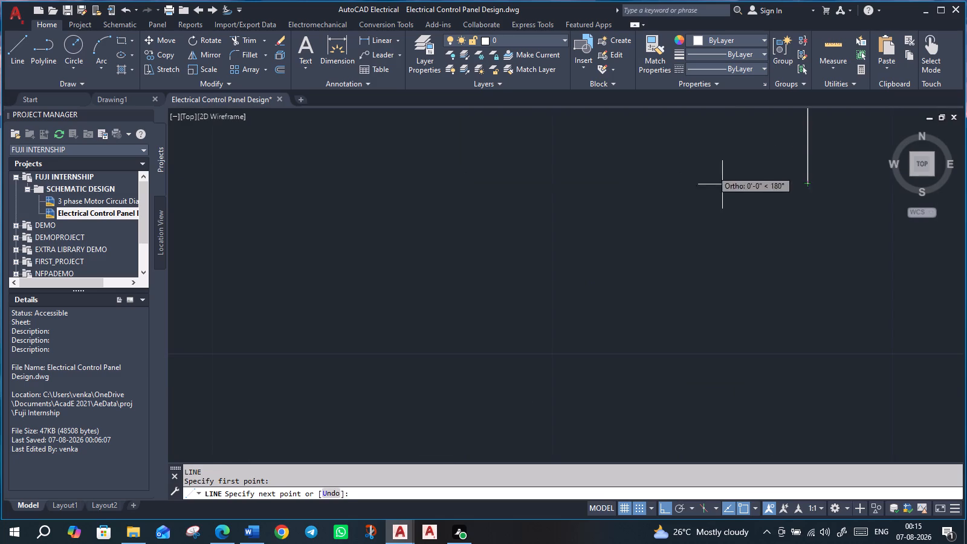
scroll(392, 146, down, 7)
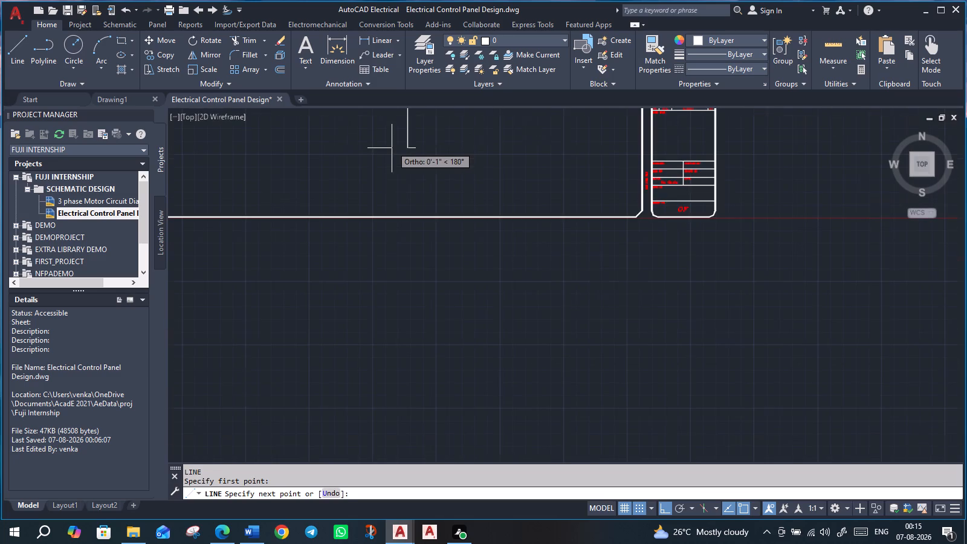
middle_drag(392, 146, 535, 279)
scroll(355, 254, down, 4)
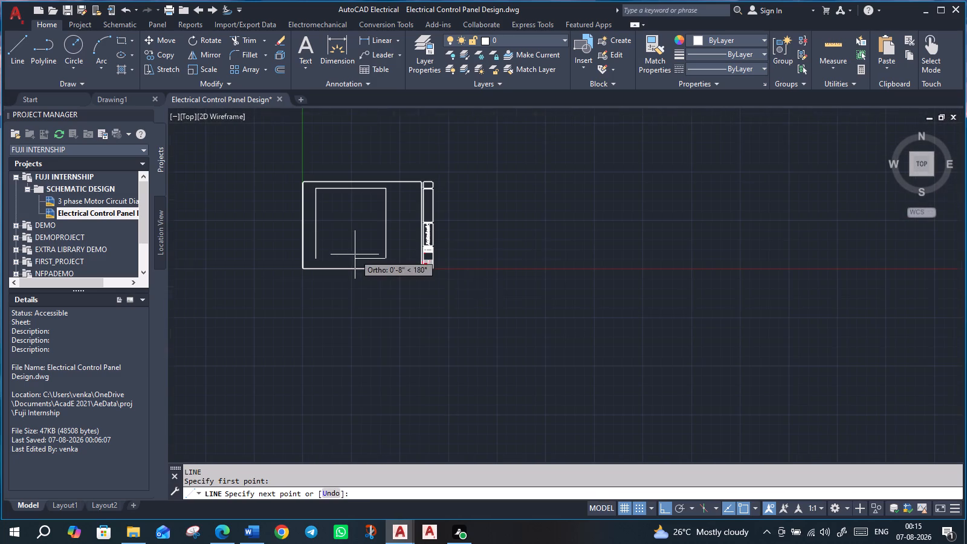
scroll(316, 255, up, 2)
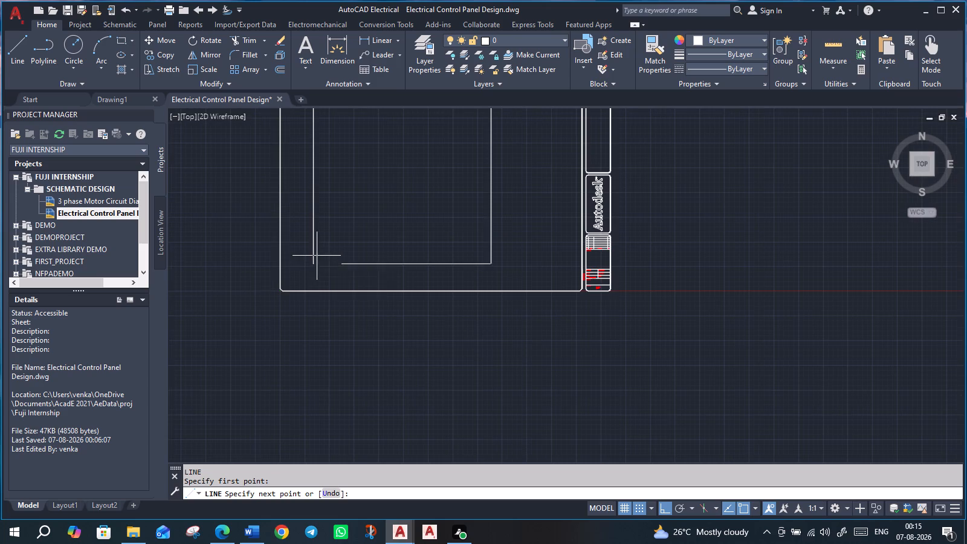
scroll(310, 270, up, 2)
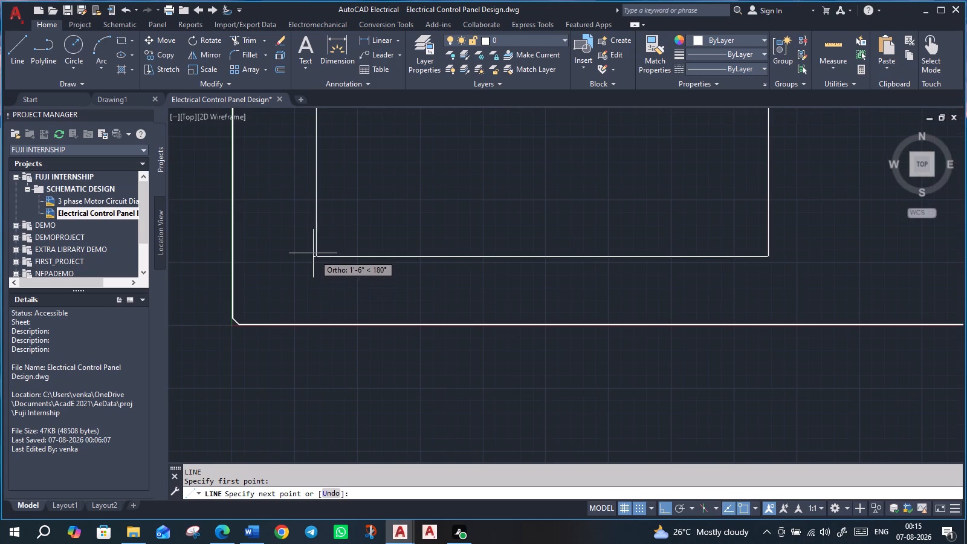
click(315, 256)
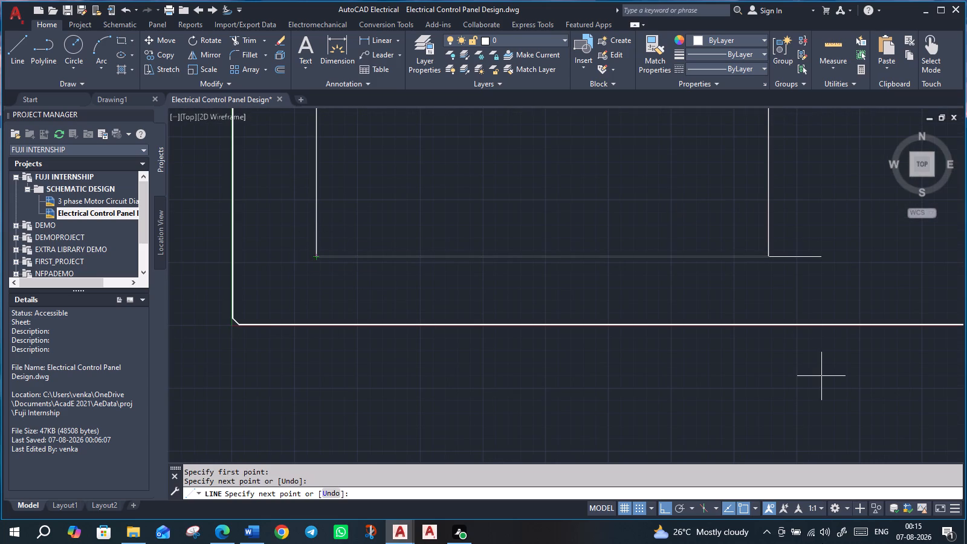
key(Escape)
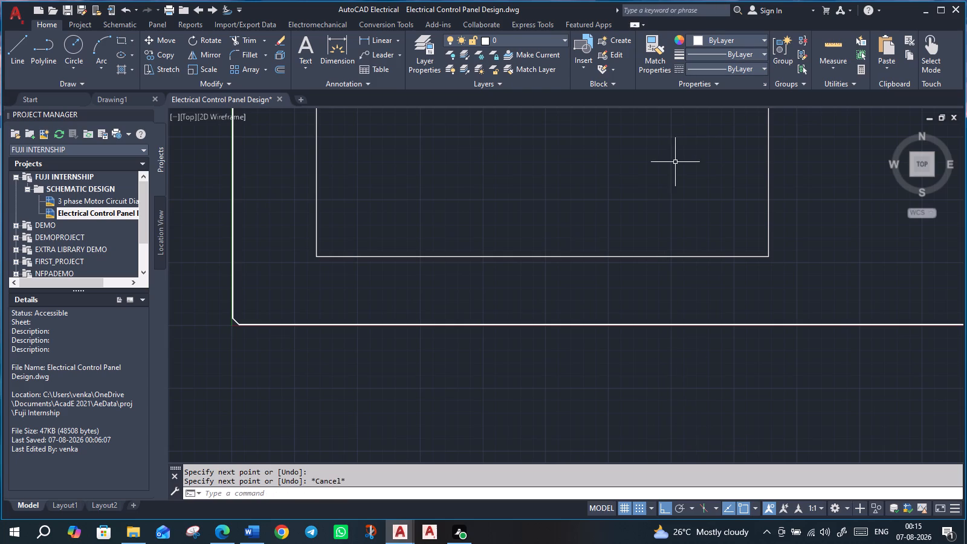
Divide the top line of the square panel outline into 3 equal segments.
scroll(669, 204, down, 3)
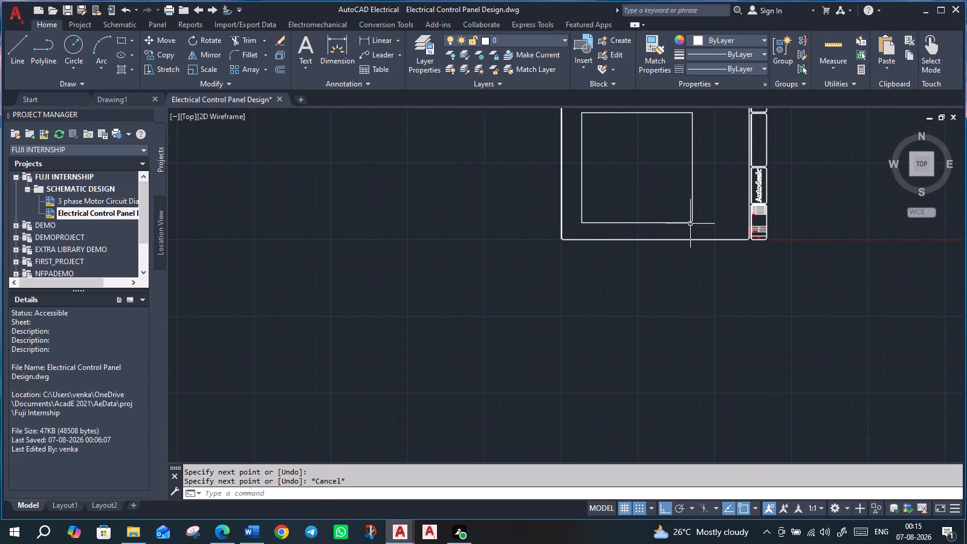
scroll(692, 224, up, 5)
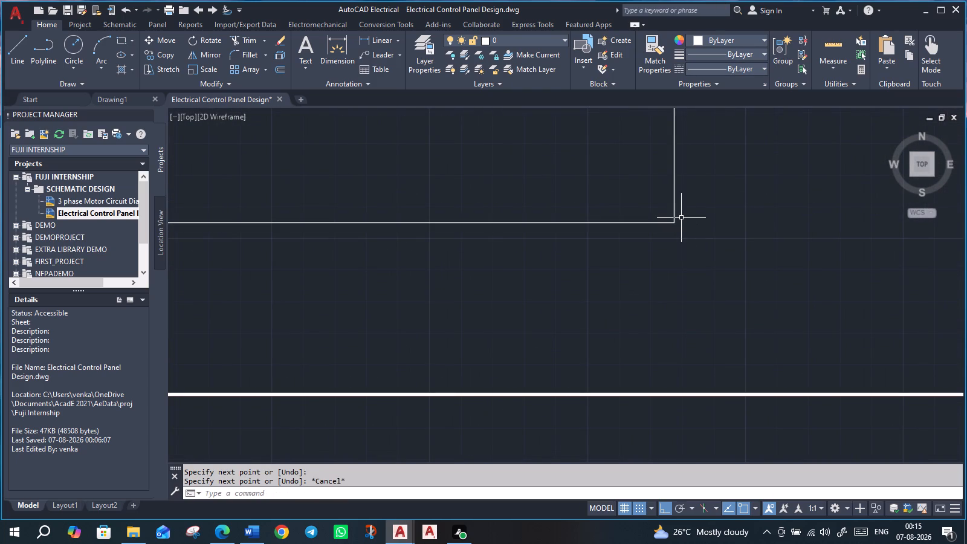
scroll(681, 218, down, 7)
scroll(674, 211, up, 4)
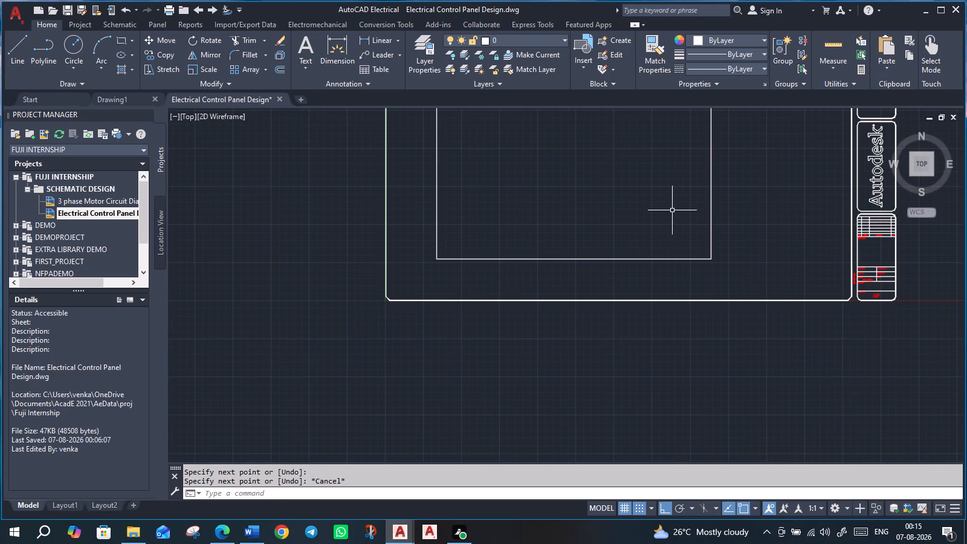
middle_drag(667, 209, 687, 400)
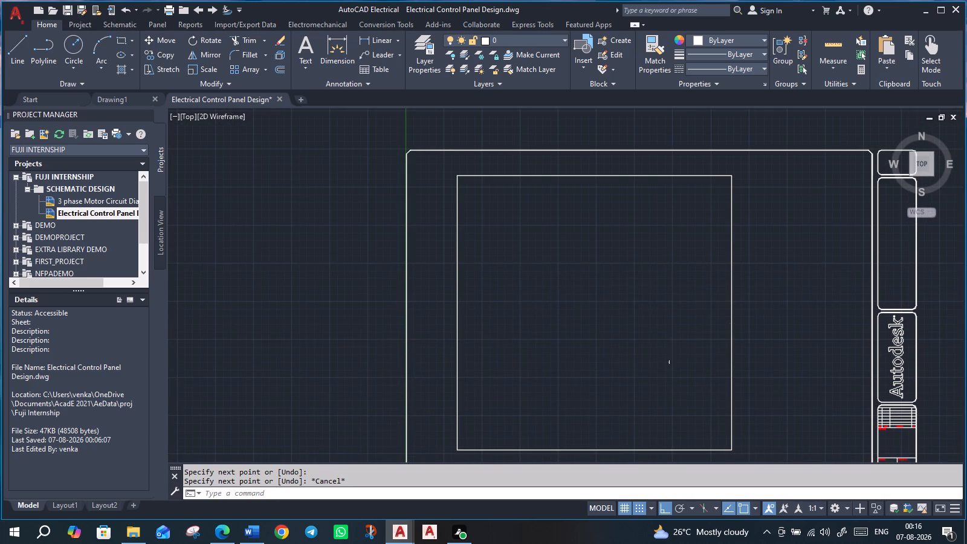
middle_drag(668, 360, 649, 331)
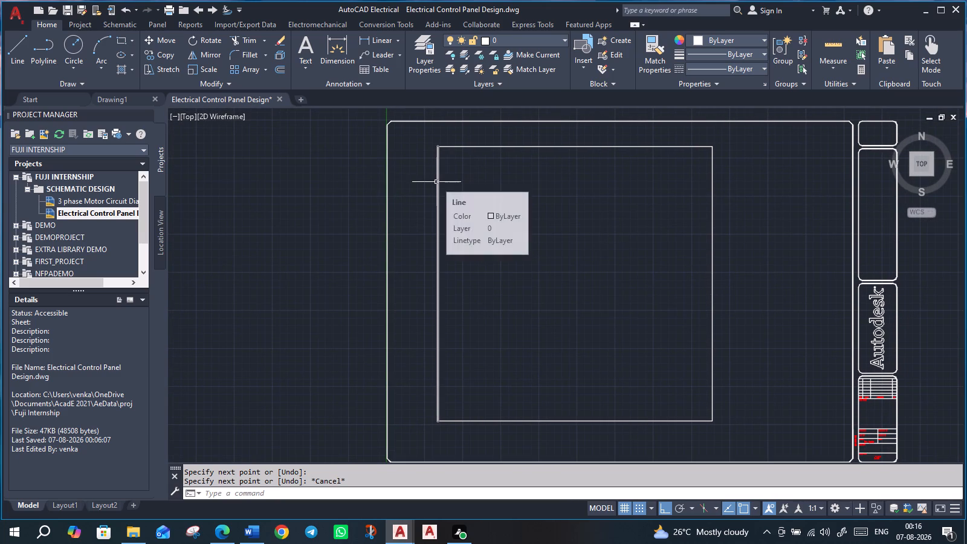
text(div)
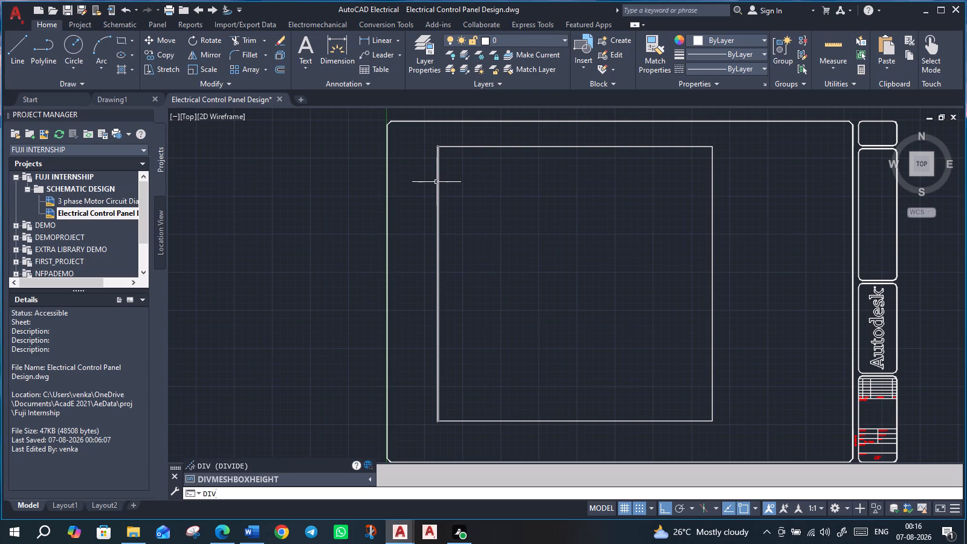
click(234, 465)
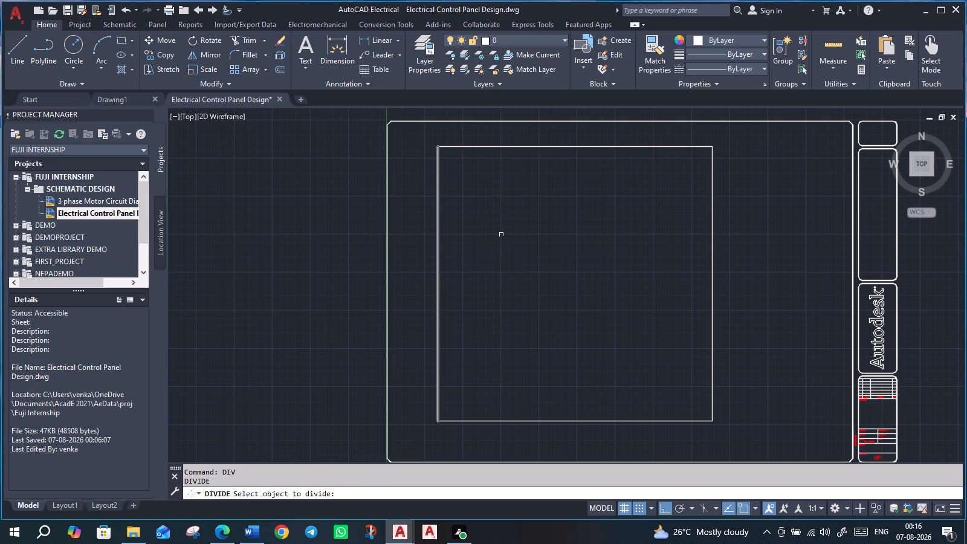
click(543, 147)
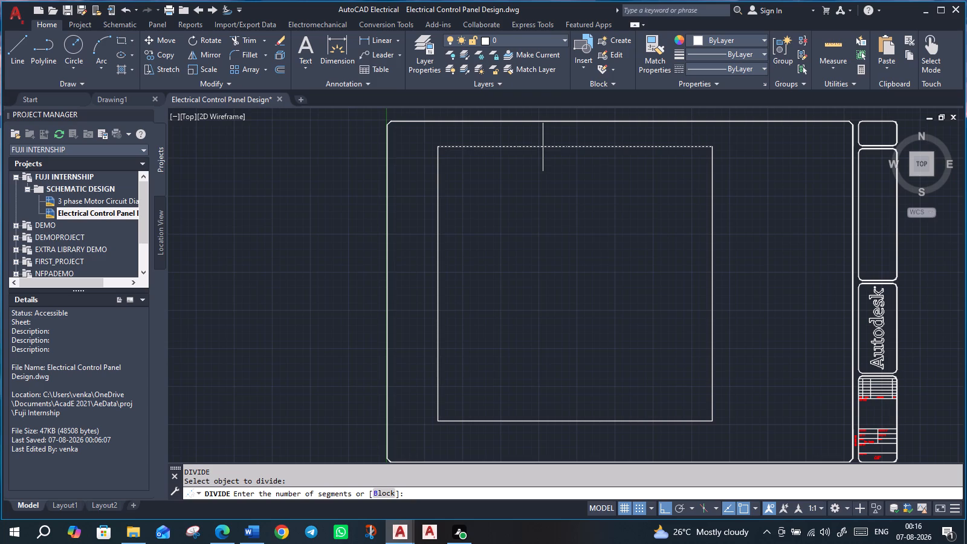
key(3)
key(Return)
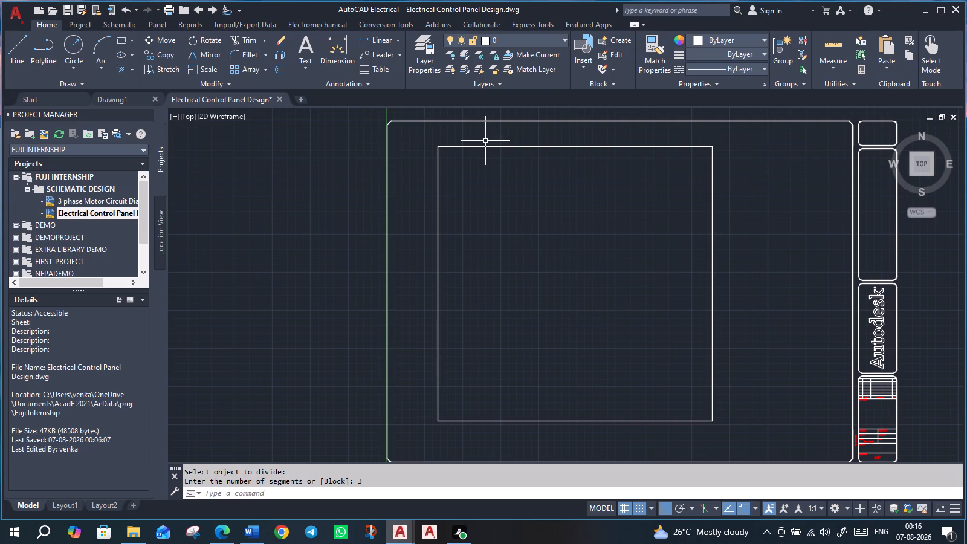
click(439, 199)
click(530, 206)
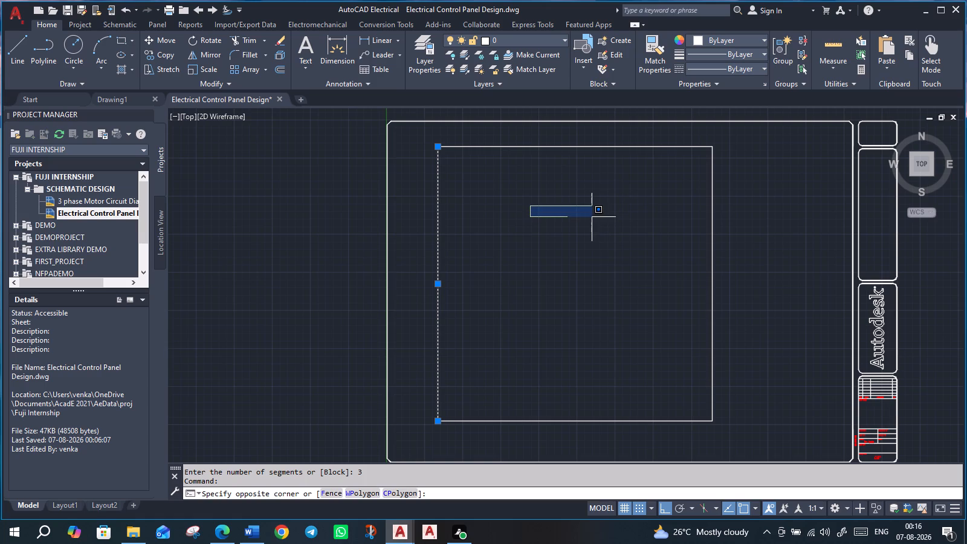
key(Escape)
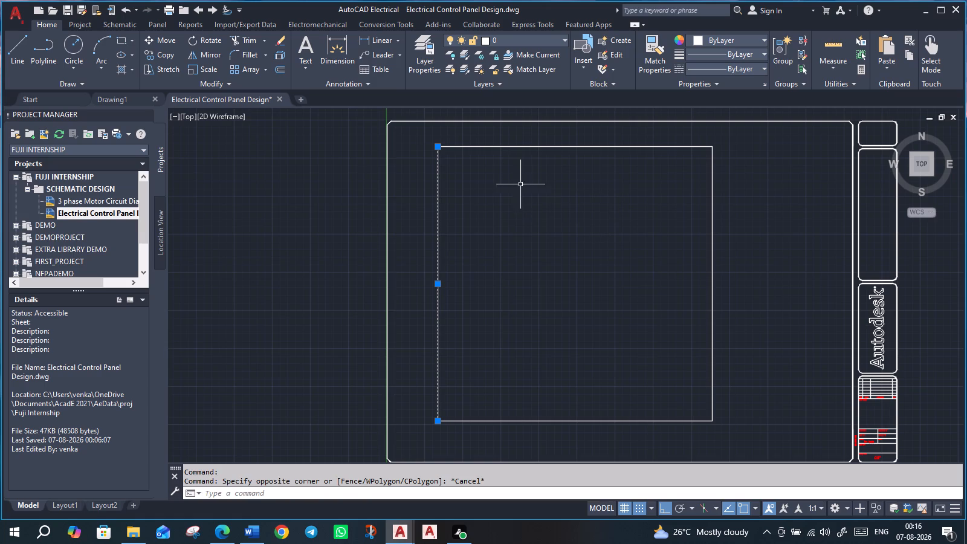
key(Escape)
Divide the top line of the square panel outline into 3 equal segments.
key(Return)
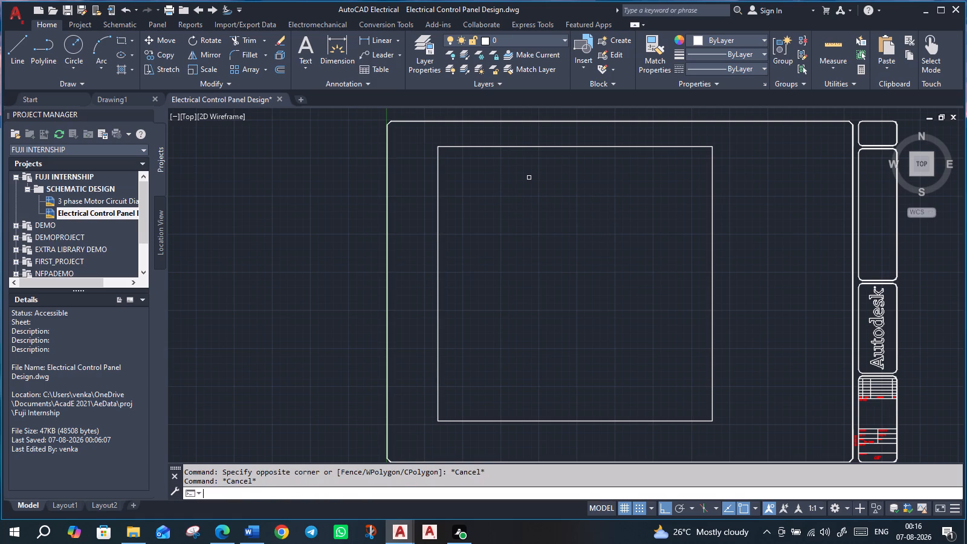
click(509, 146)
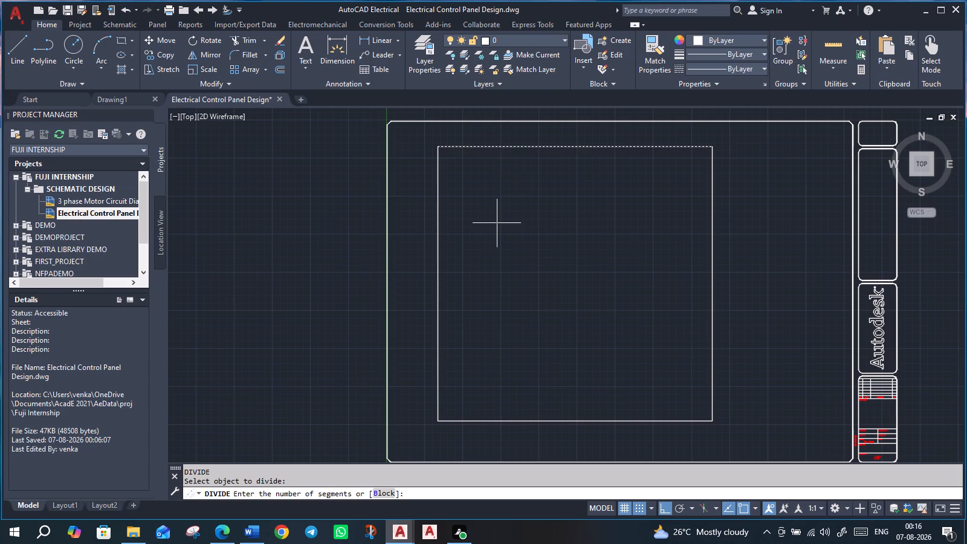
key(3)
key(Return)
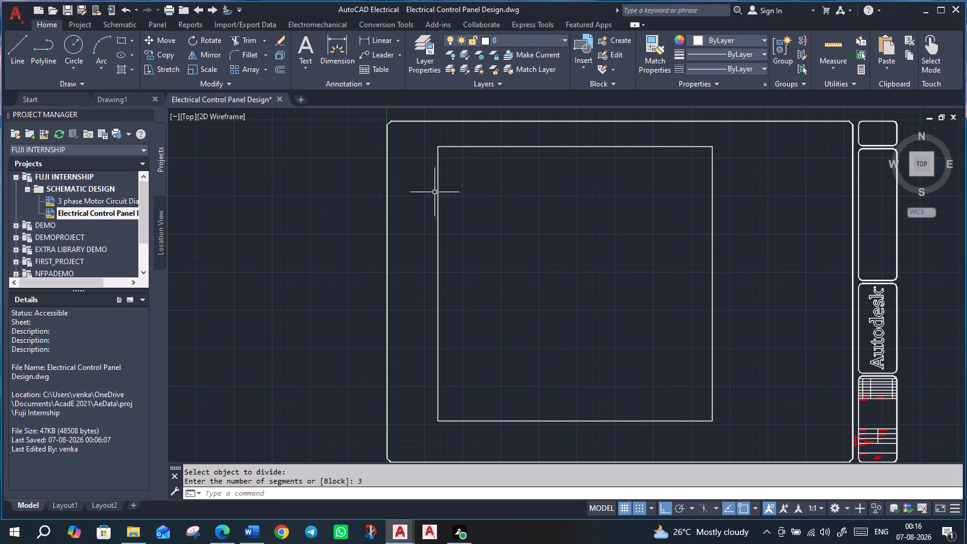
Divide the left line of the square panel outline into 3 equal segments.
click(513, 147)
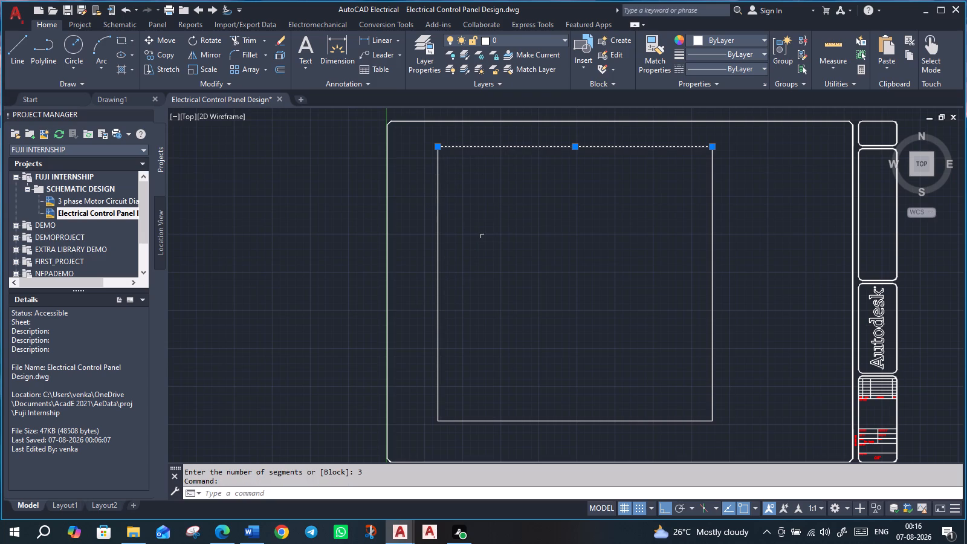
click(438, 259)
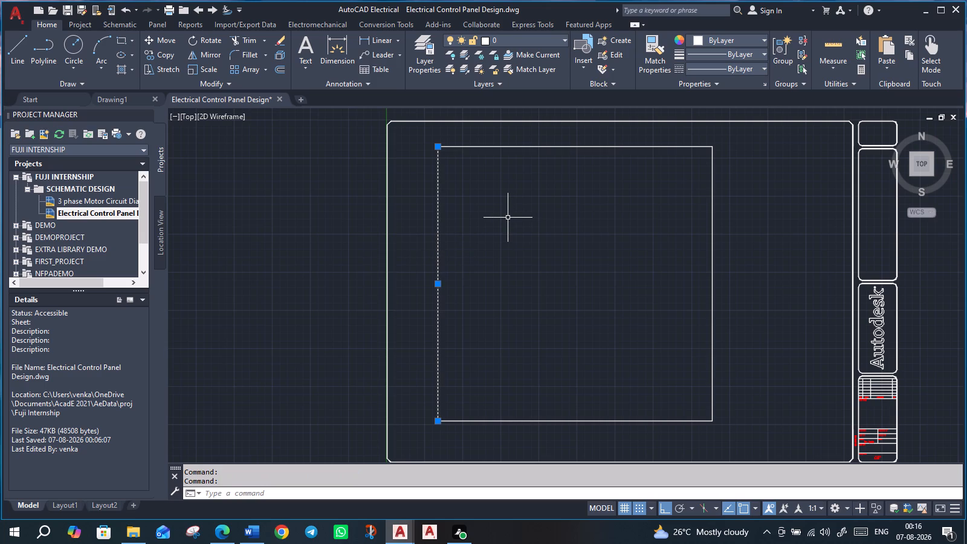
key(Escape)
key(Return)
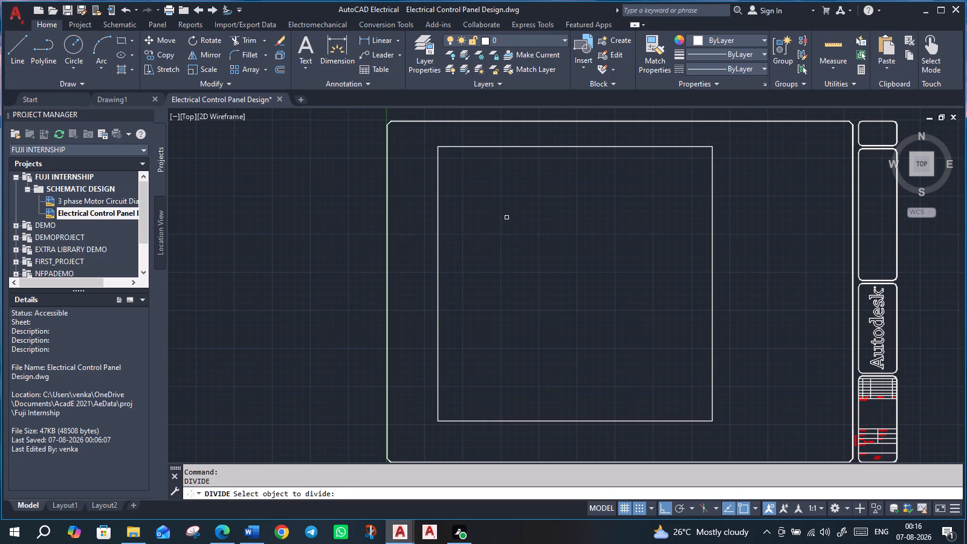
click(437, 274)
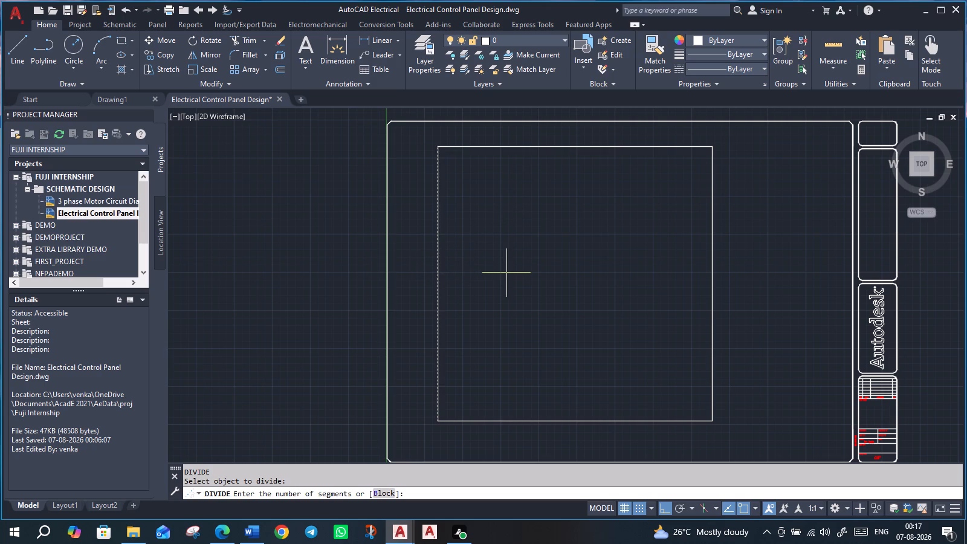
key(3)
key(Return)
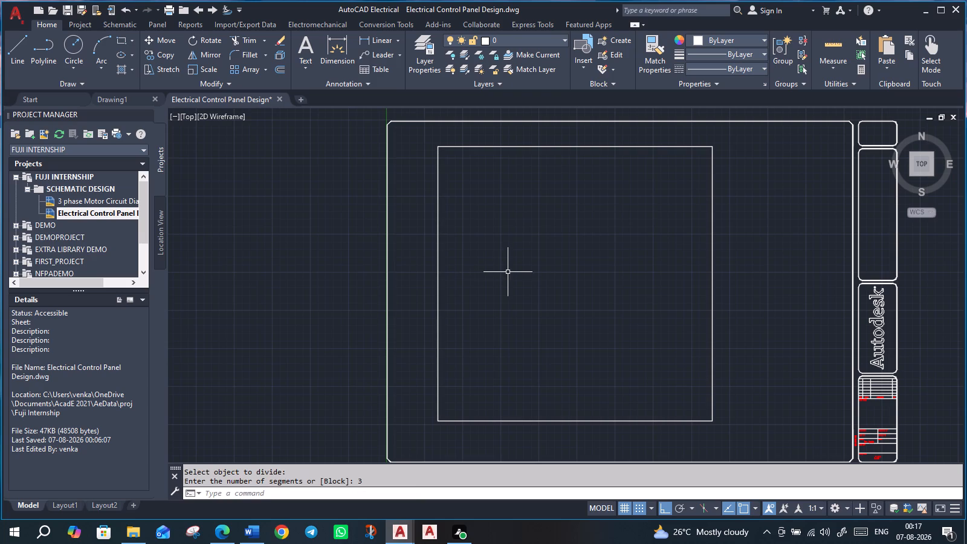
click(569, 146)
key(Escape)
key(Escape)
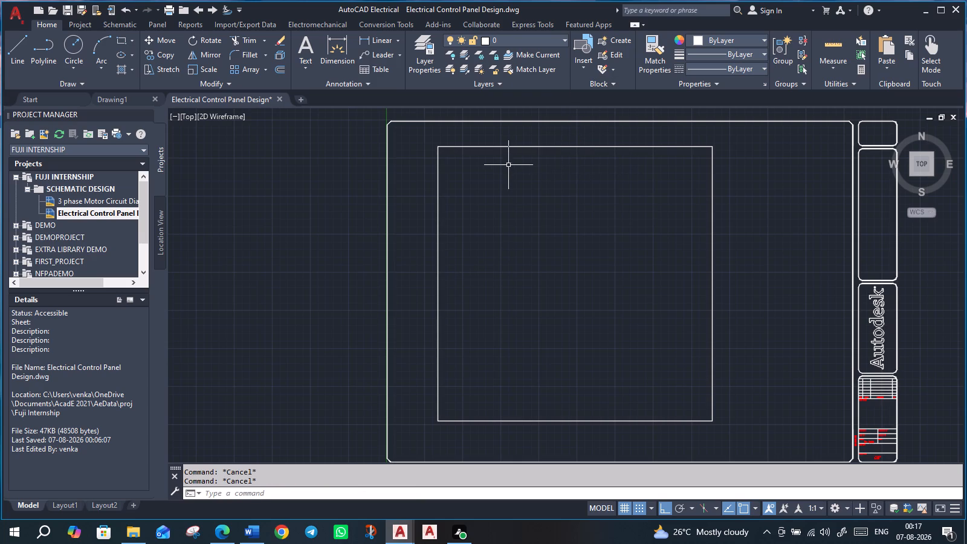
Offset the panel outline's left line inward by 0.5', and offset the resulting line another 0.5' to the right, forming three columns.
scroll(466, 204, up, 2)
scroll(465, 204, down, 3)
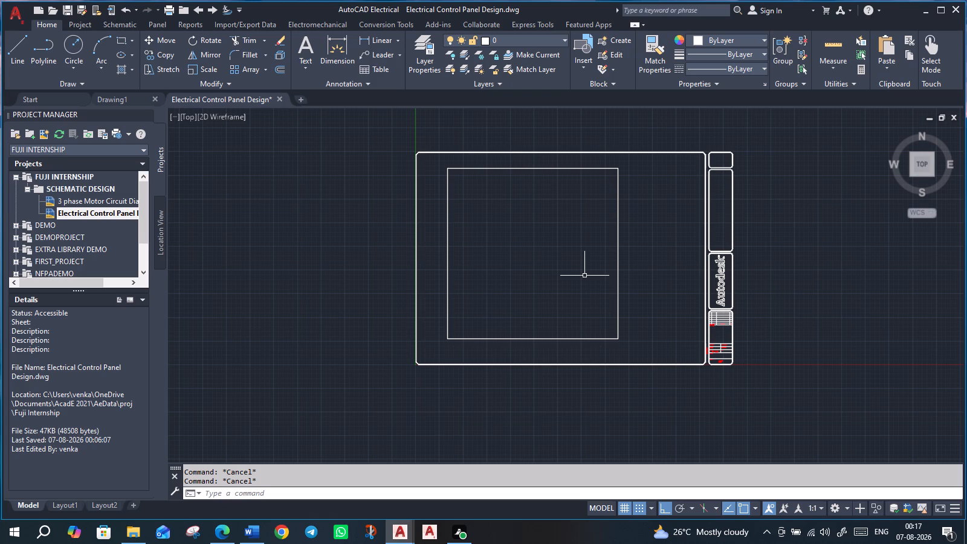
click(447, 265)
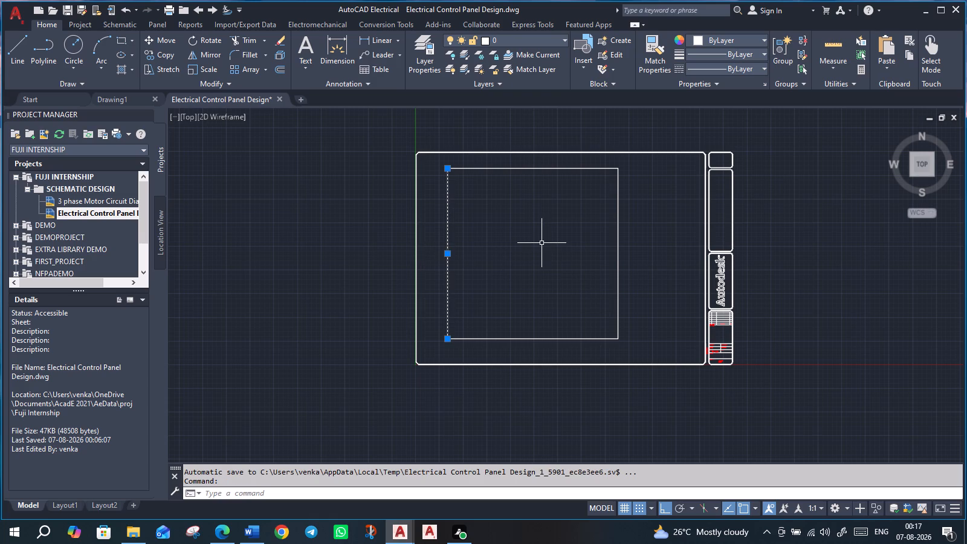
key(Escape)
key(o)
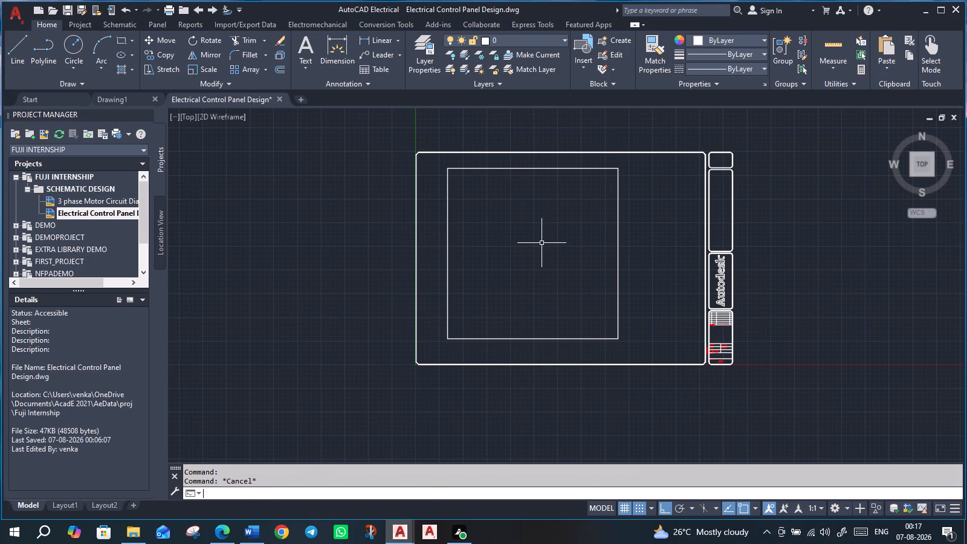
key(Return)
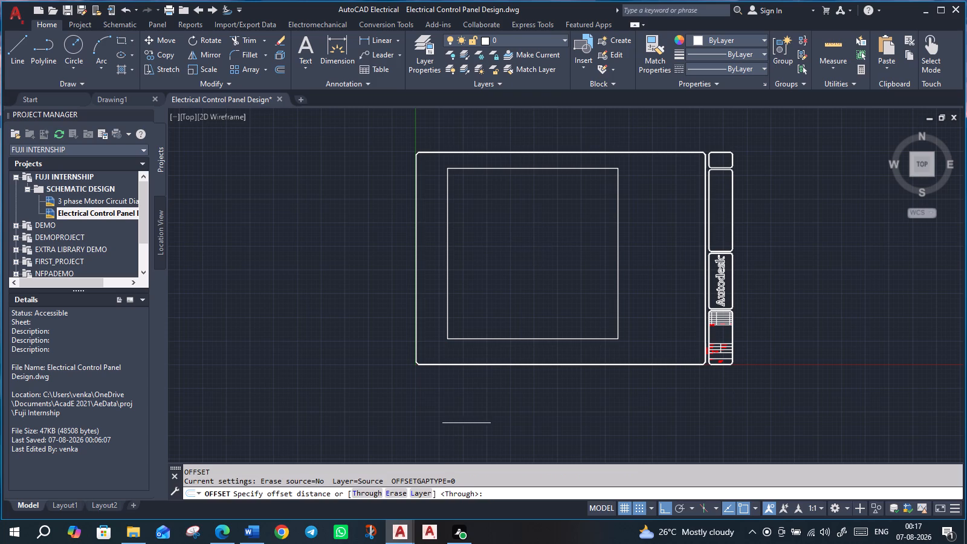
text(0.5')
key(Return)
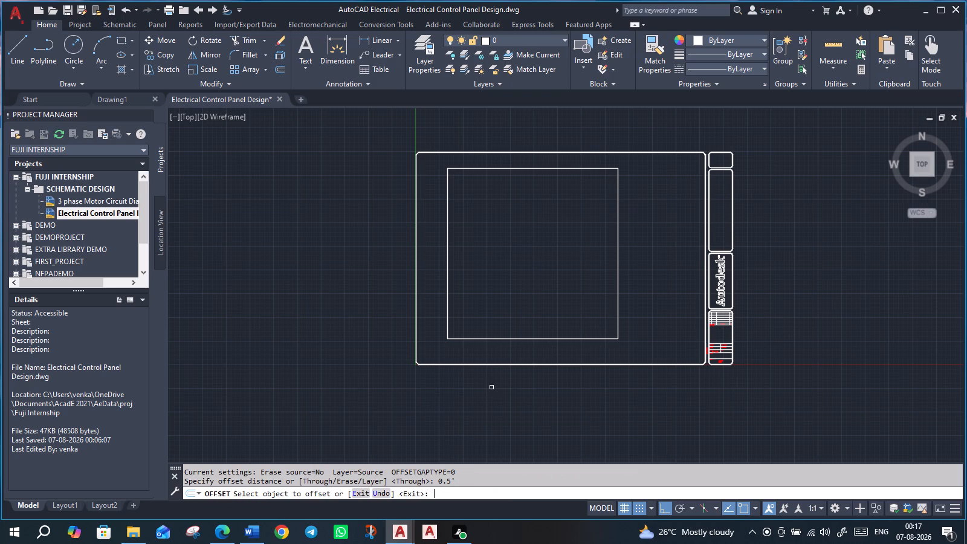
click(448, 313)
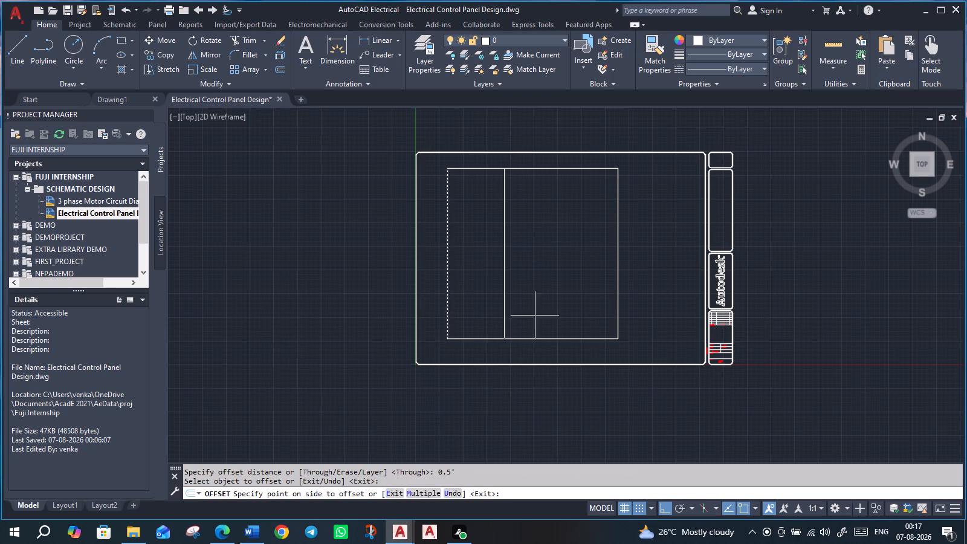
click(535, 316)
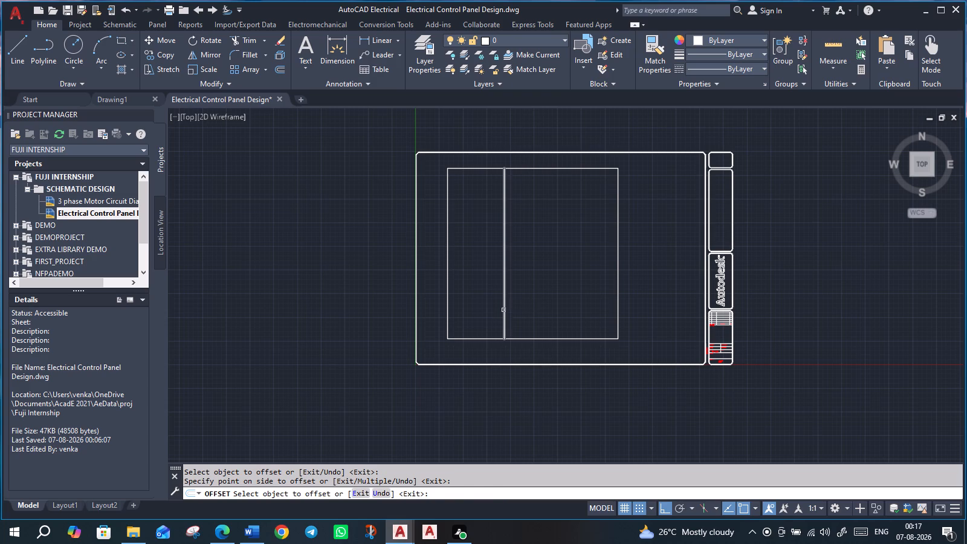
click(503, 310)
click(586, 314)
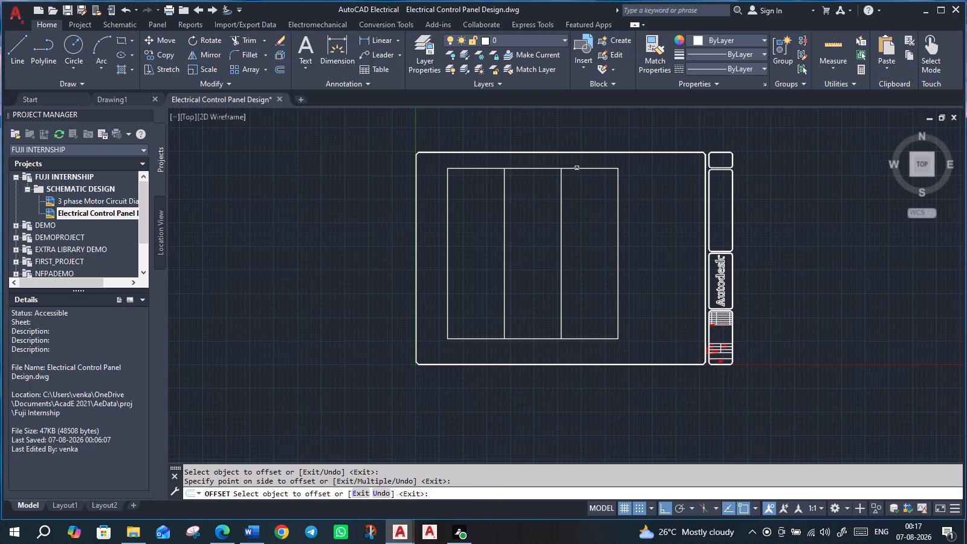
scroll(577, 168, up, 2)
scroll(568, 195, down, 2)
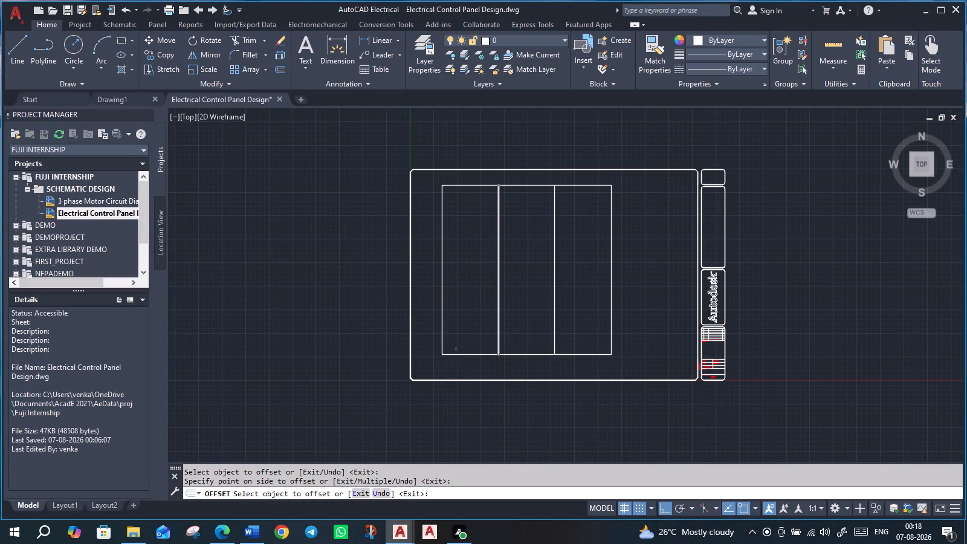
key(Escape)
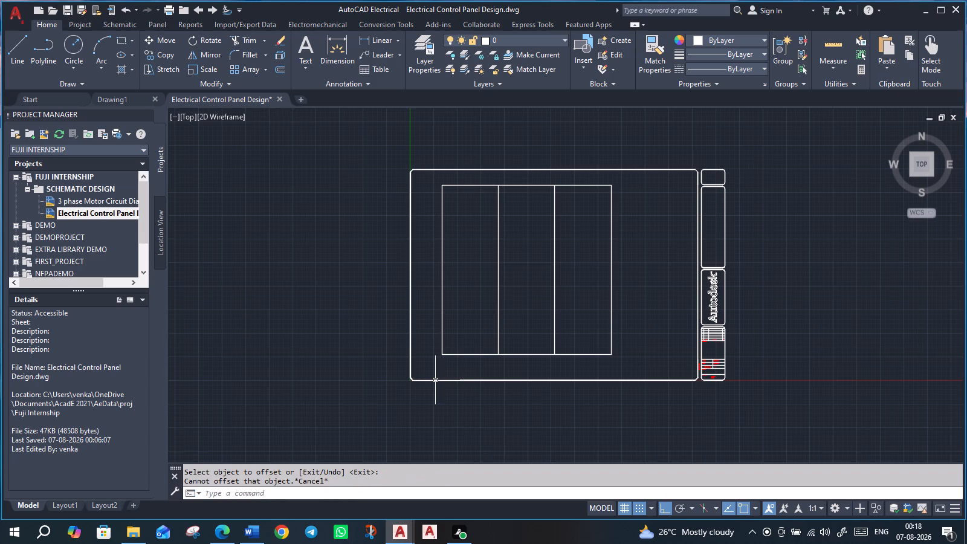
Offset the two inner vertical lines toward each other by a small picked distance, making a narrow double-line strip at each column division.
key(o)
key(Return)
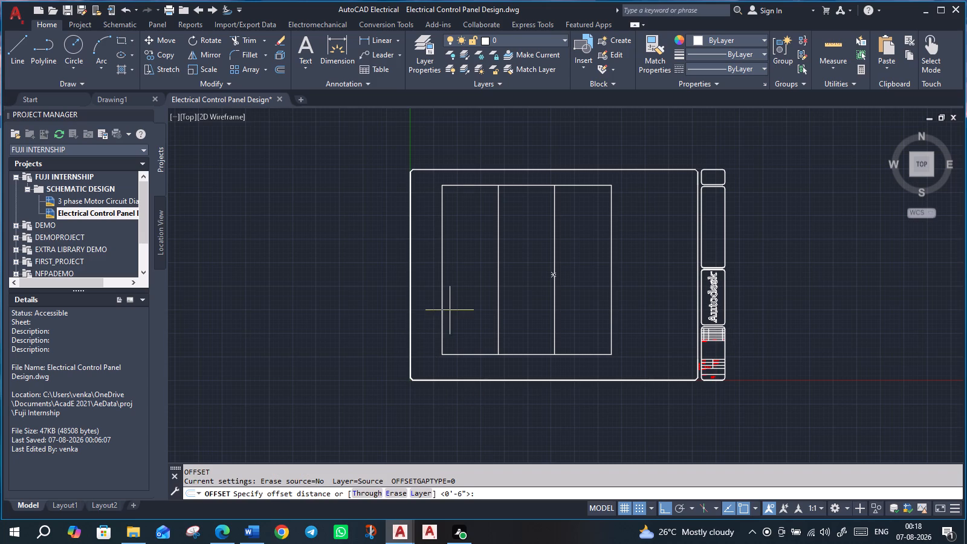
scroll(510, 283, up, 1)
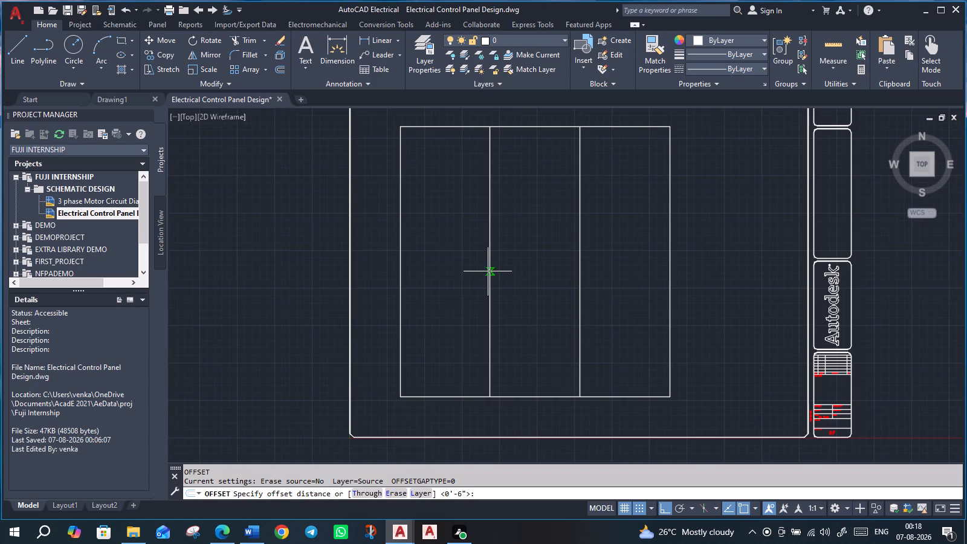
click(490, 271)
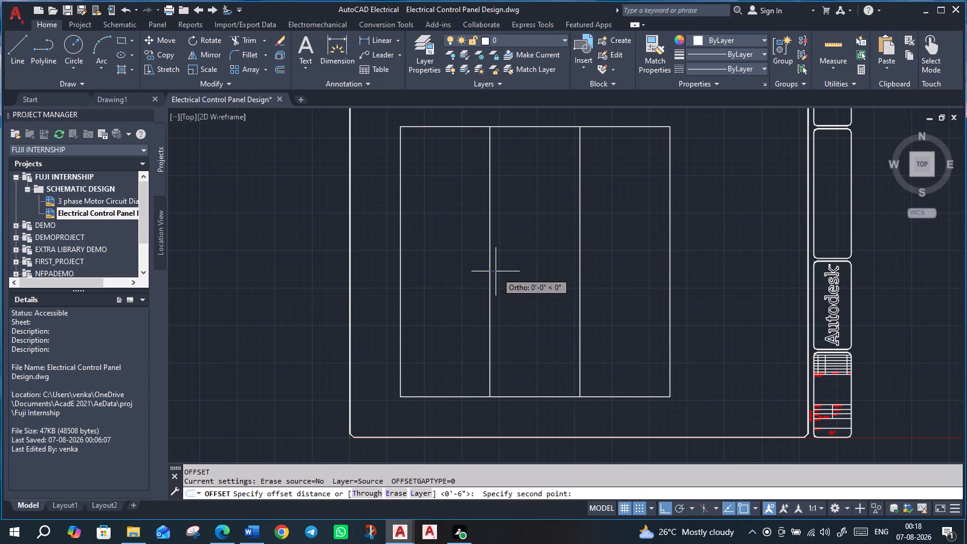
click(496, 272)
click(491, 271)
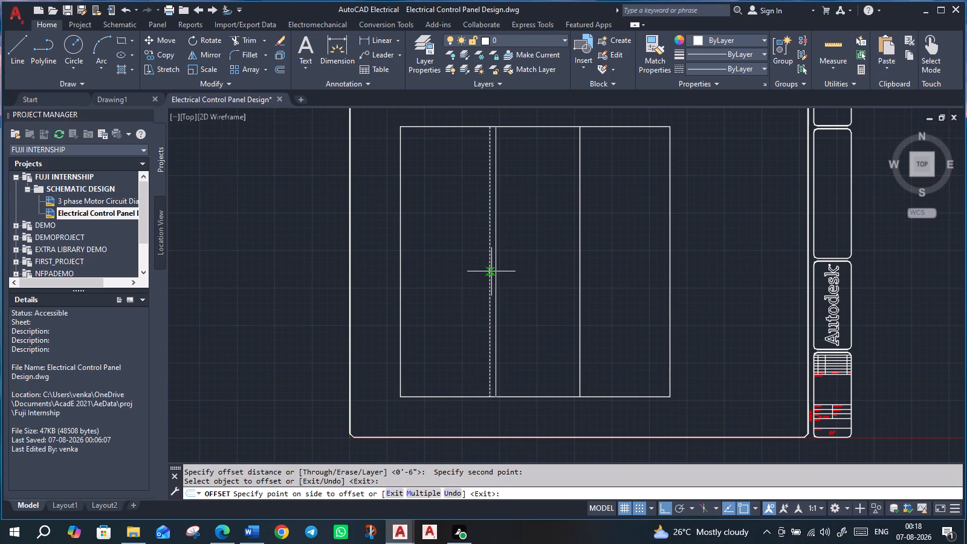
click(500, 271)
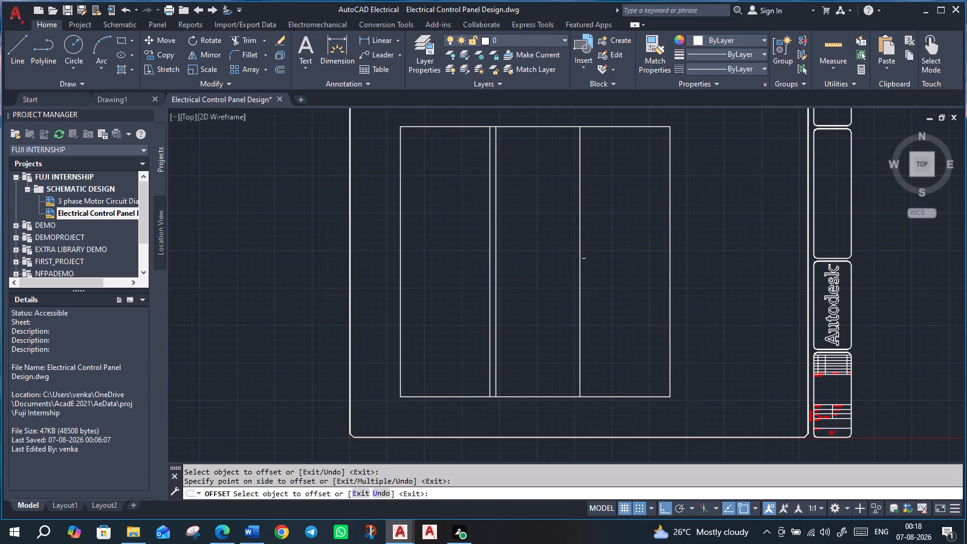
click(581, 259)
click(566, 264)
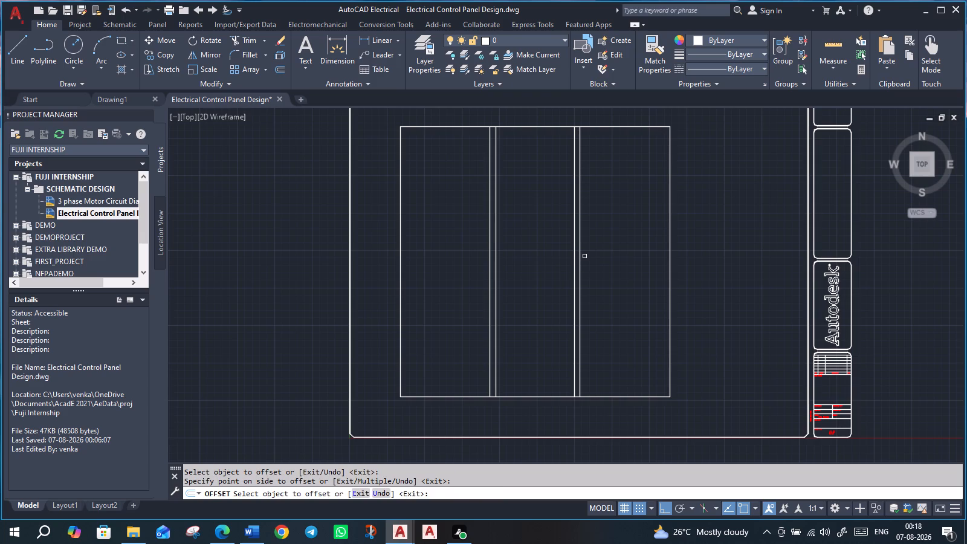
scroll(584, 256, down, 1)
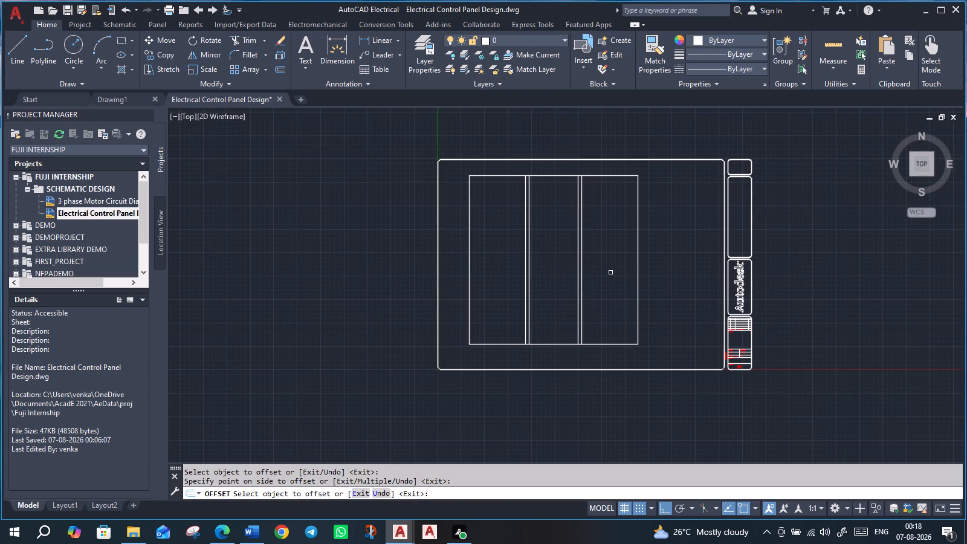
key(Escape)
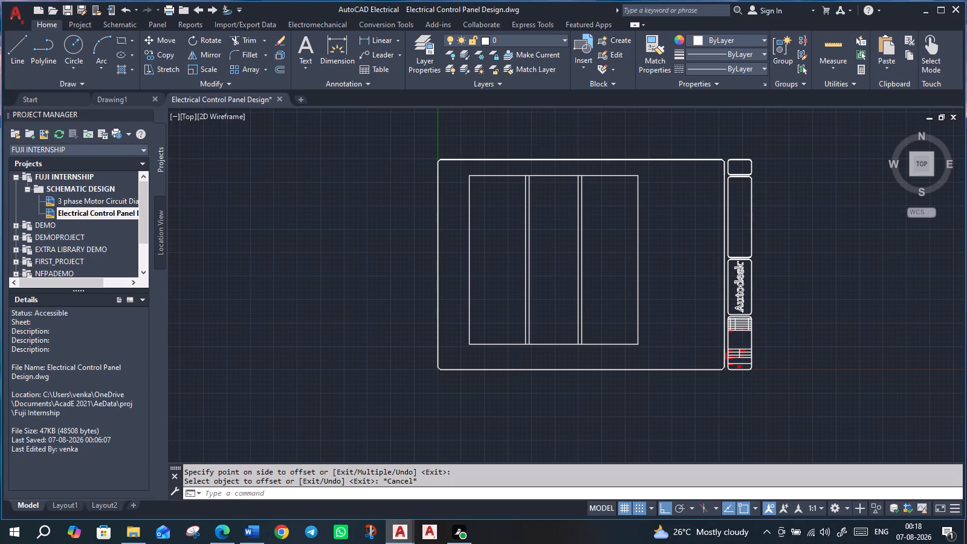
Move the whole three-column panel, with ortho off, right and slightly down to roughly centre it in the drawing frame.
scroll(586, 192, up, 1)
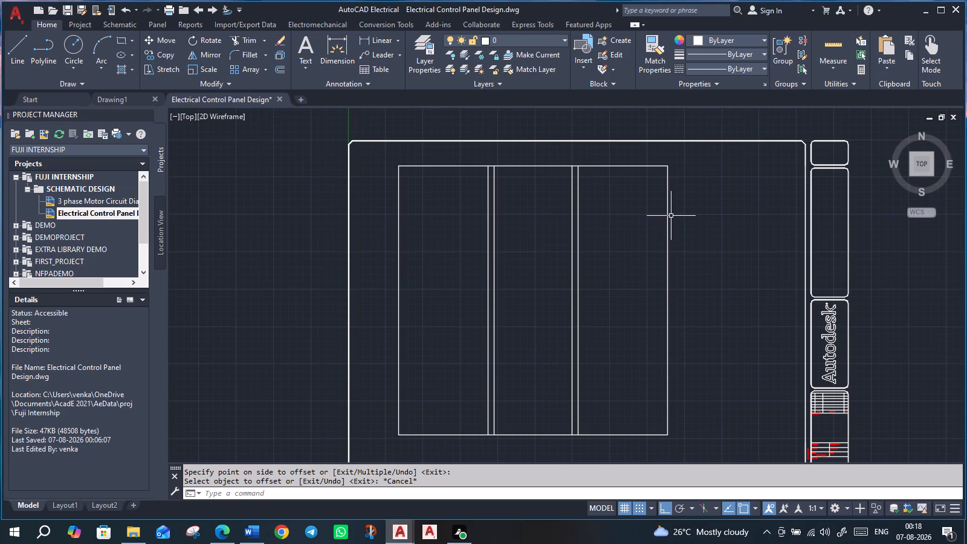
scroll(671, 220, down, 2)
scroll(556, 174, up, 2)
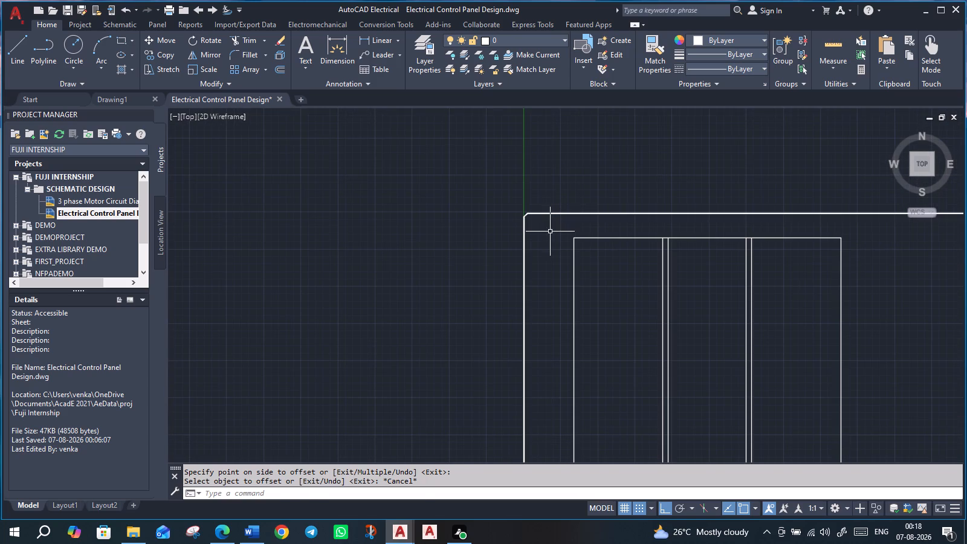
click(550, 232)
middle_drag(910, 413, 758, 255)
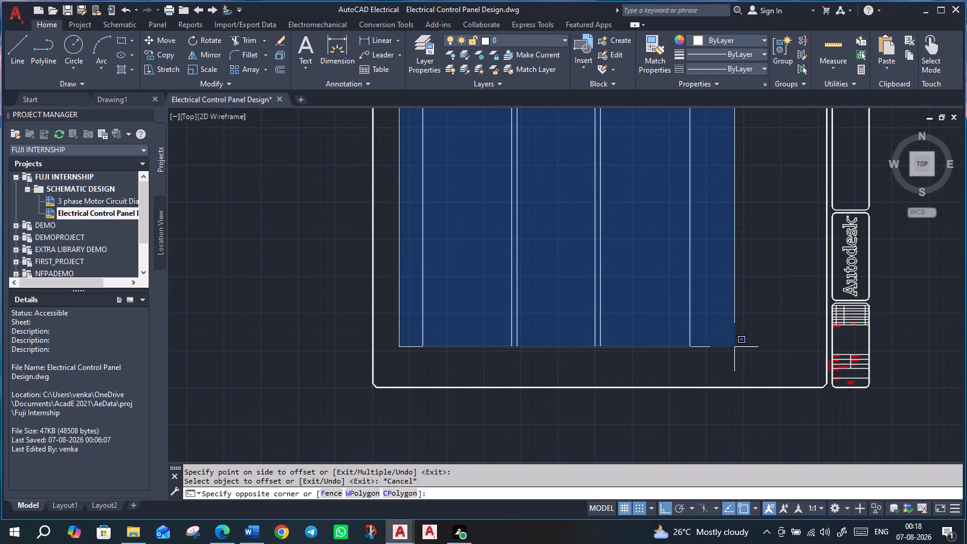
click(733, 360)
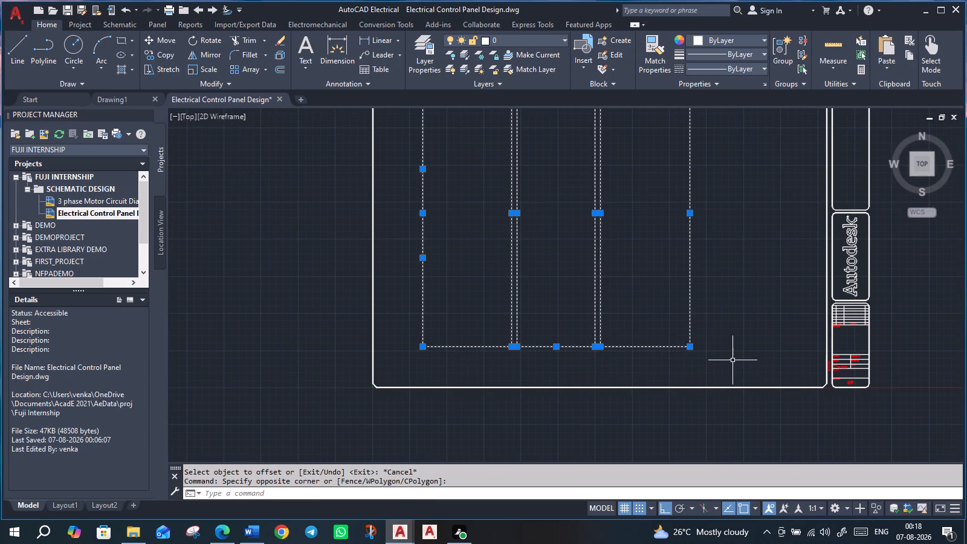
key(m)
key(Return)
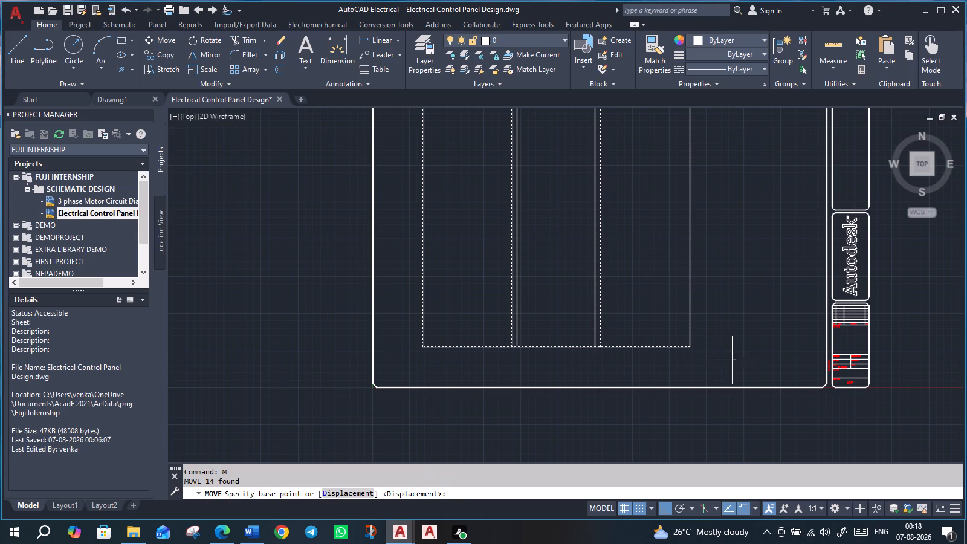
click(687, 346)
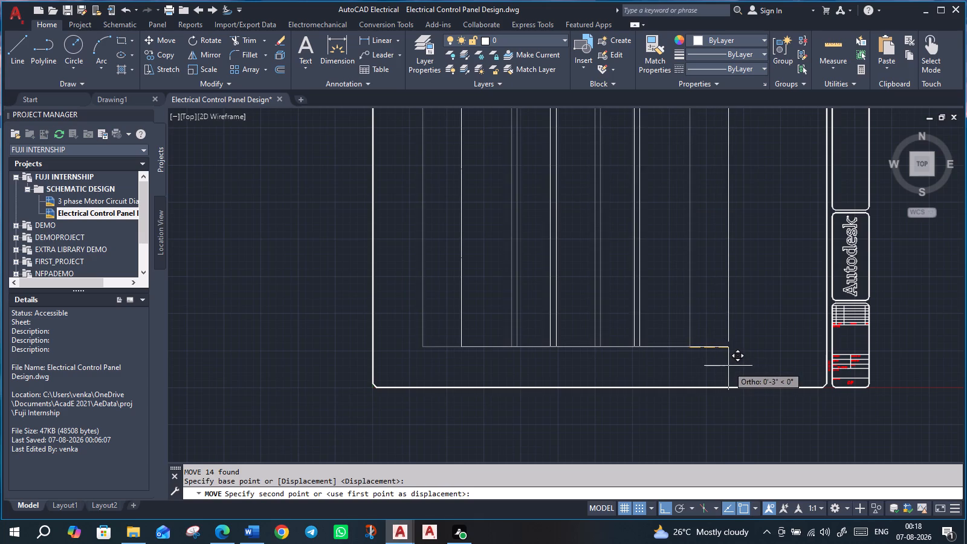
key(F8)
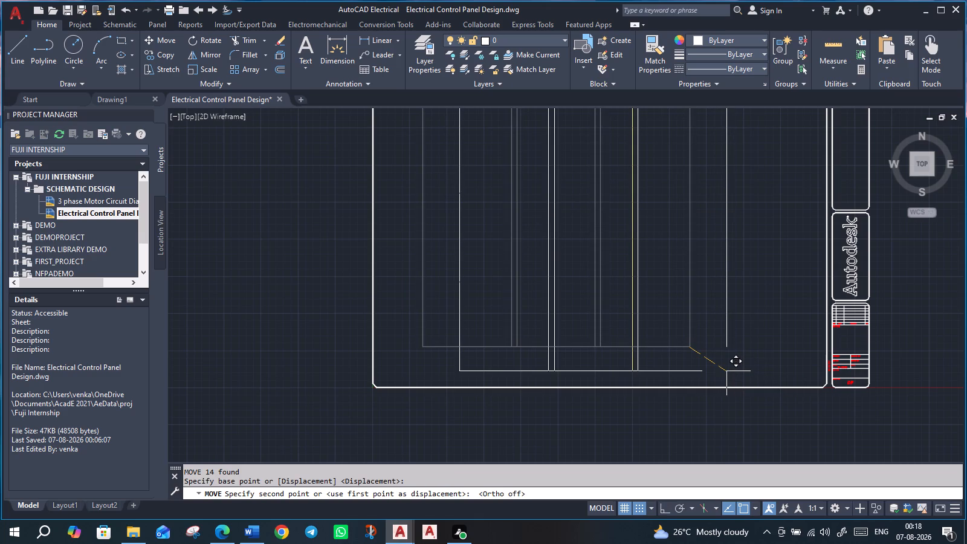
scroll(708, 366, down, 2)
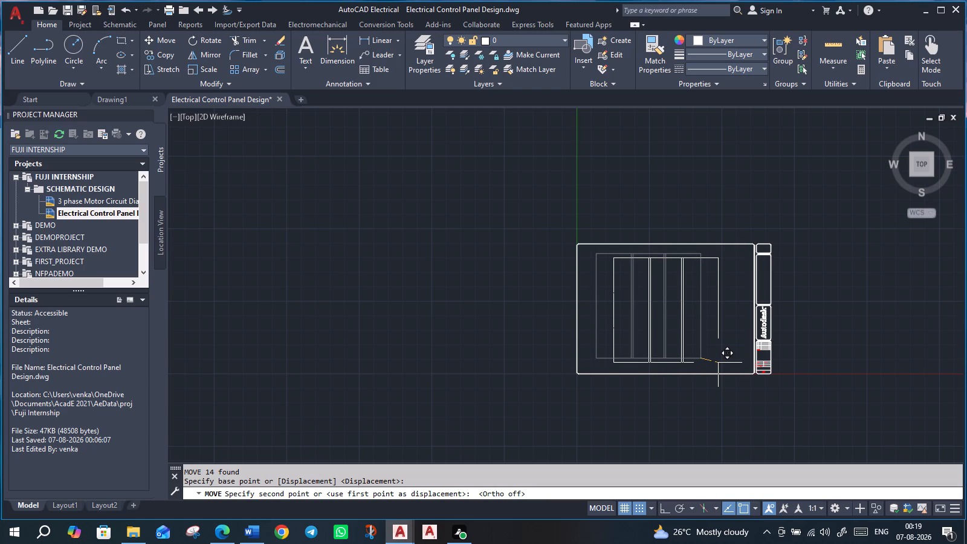
click(718, 363)
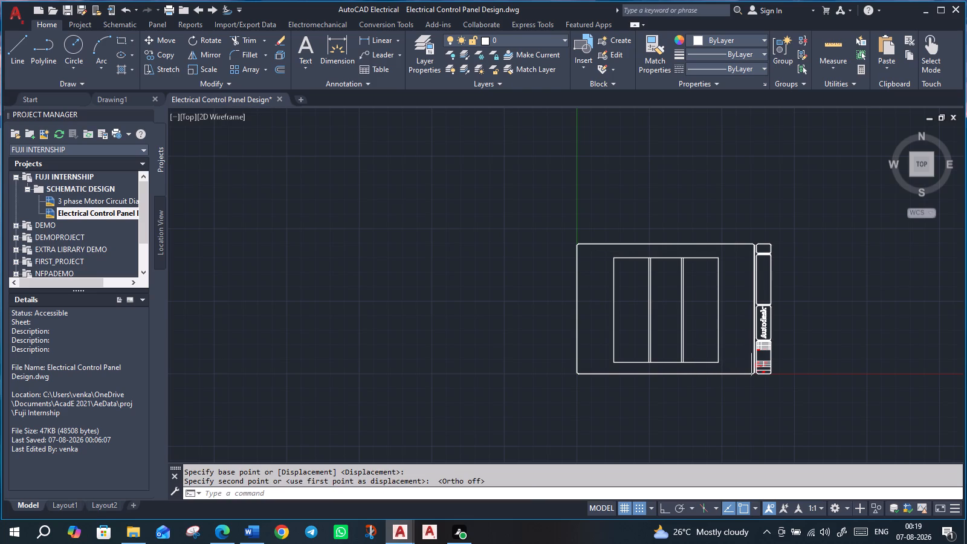
Draw a roughly square rectangle in the upper part of the panel's middle column, between the two double-line strips.
scroll(740, 374, up, 2)
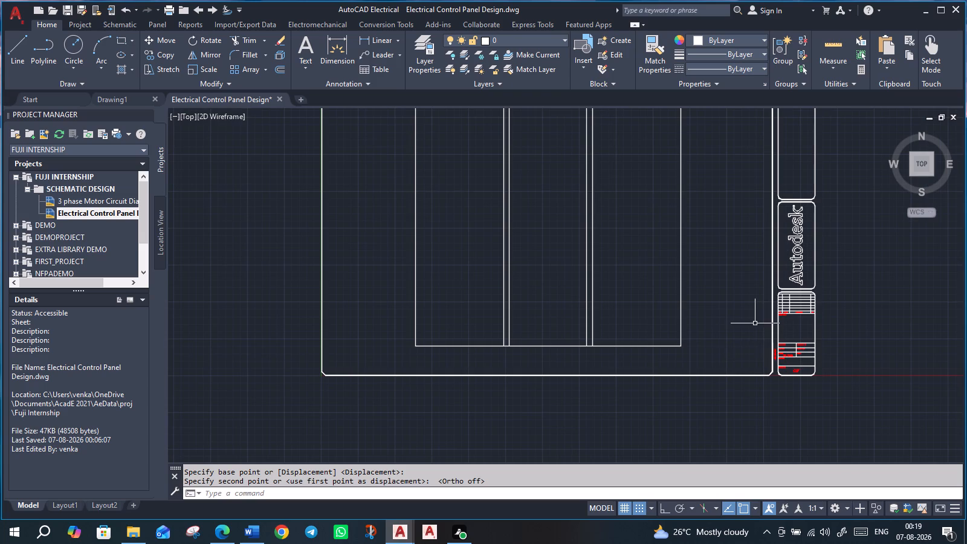
middle_drag(758, 334, 760, 459)
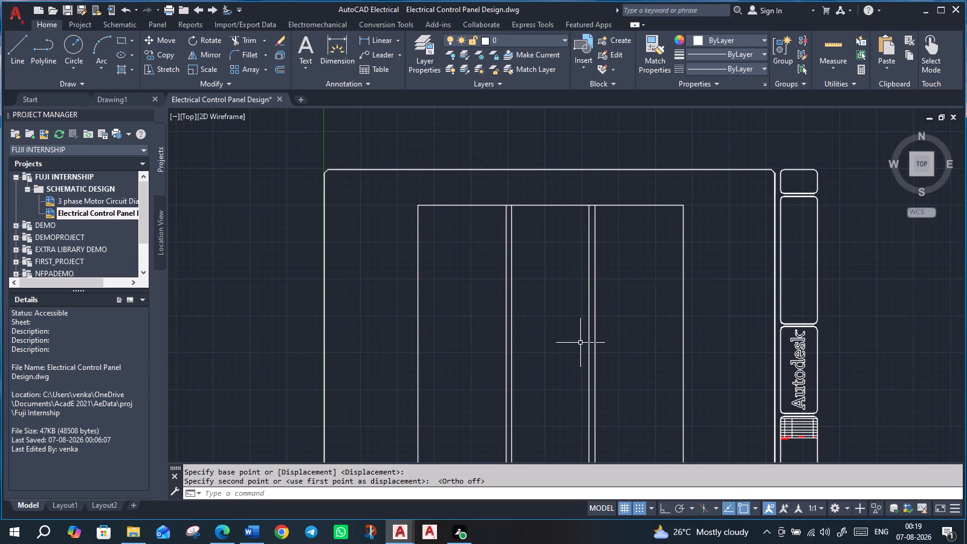
middle_drag(717, 377, 719, 319)
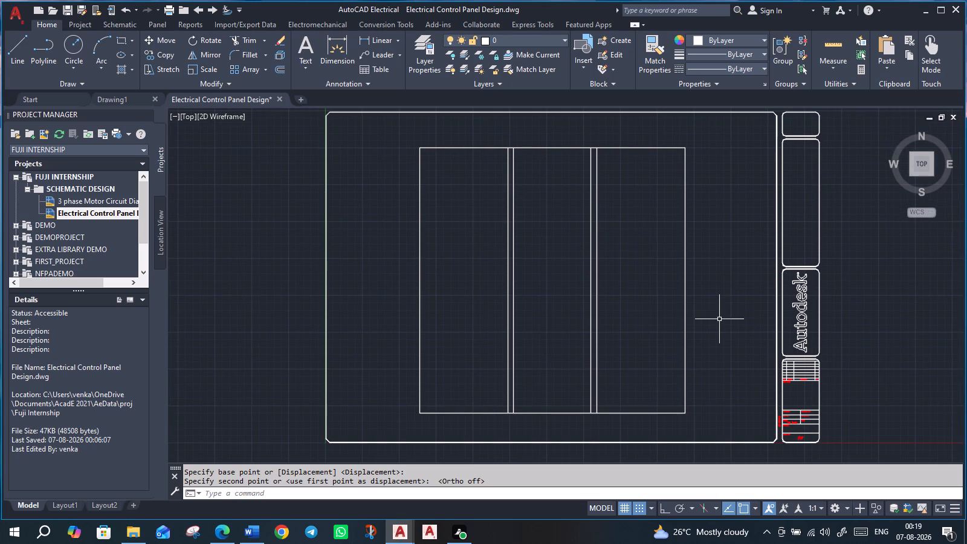
scroll(434, 165, up, 1)
scroll(434, 165, down, 2)
middle_drag(625, 232, 630, 252)
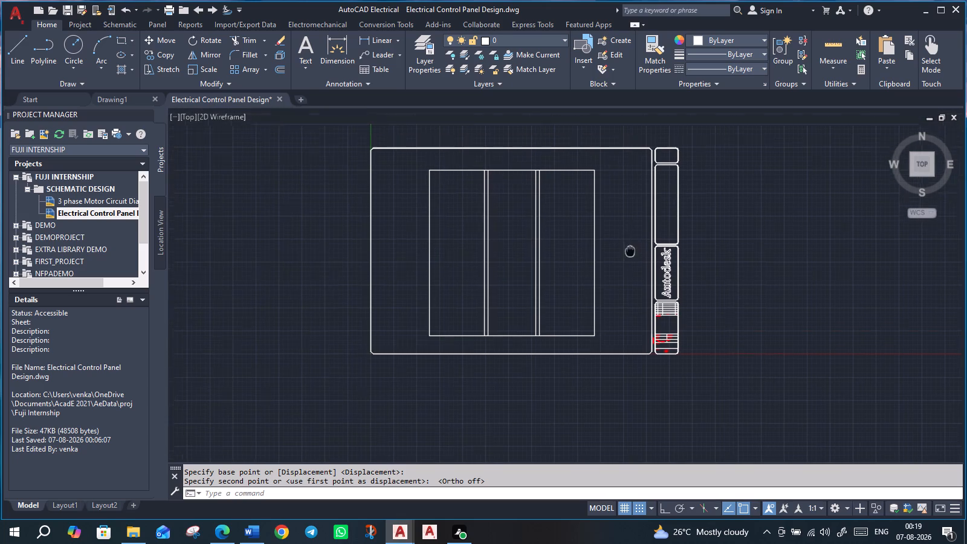
middle_drag(630, 252, 634, 270)
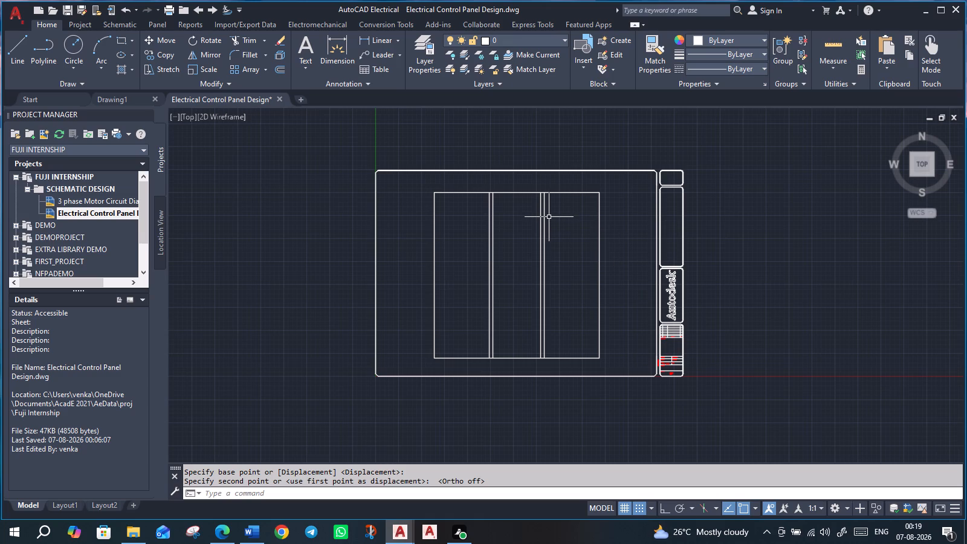
scroll(529, 205, up, 1)
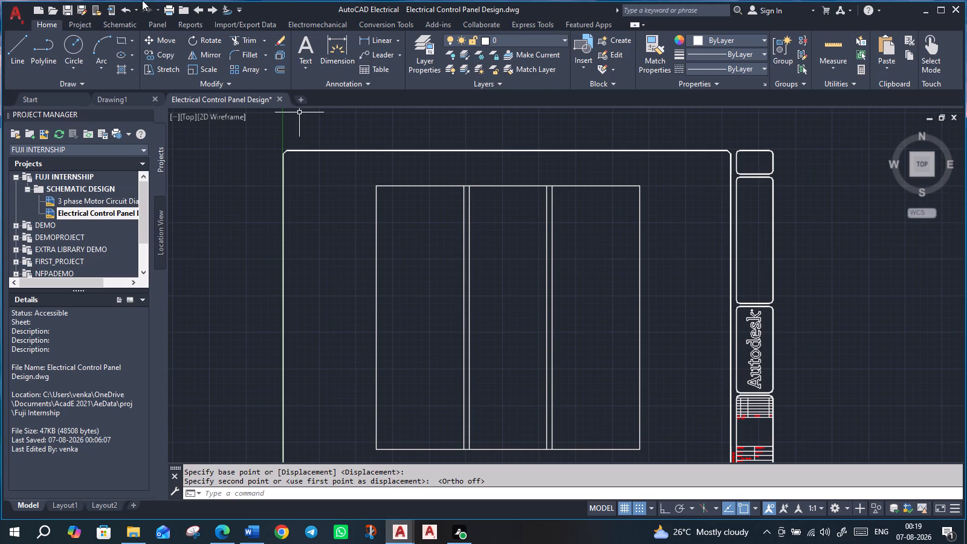
click(120, 41)
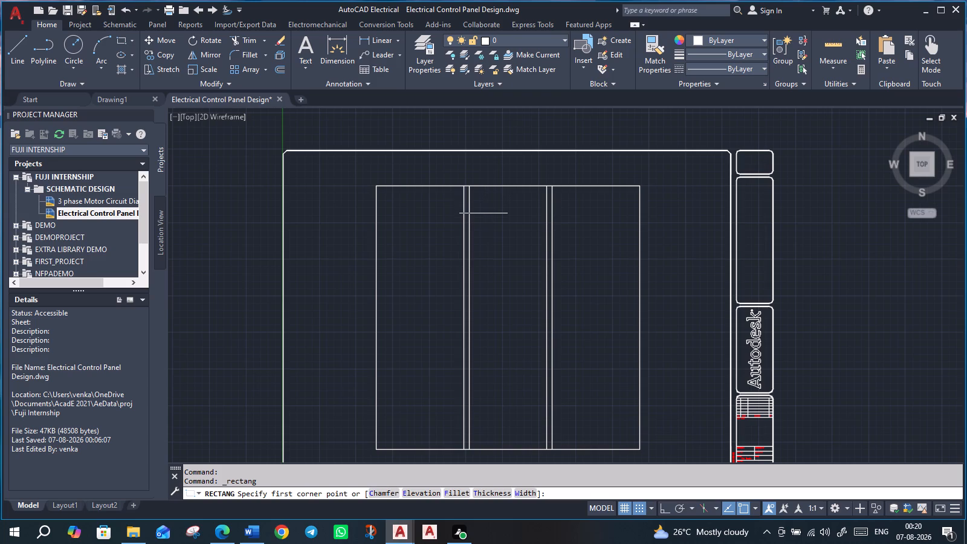
click(483, 218)
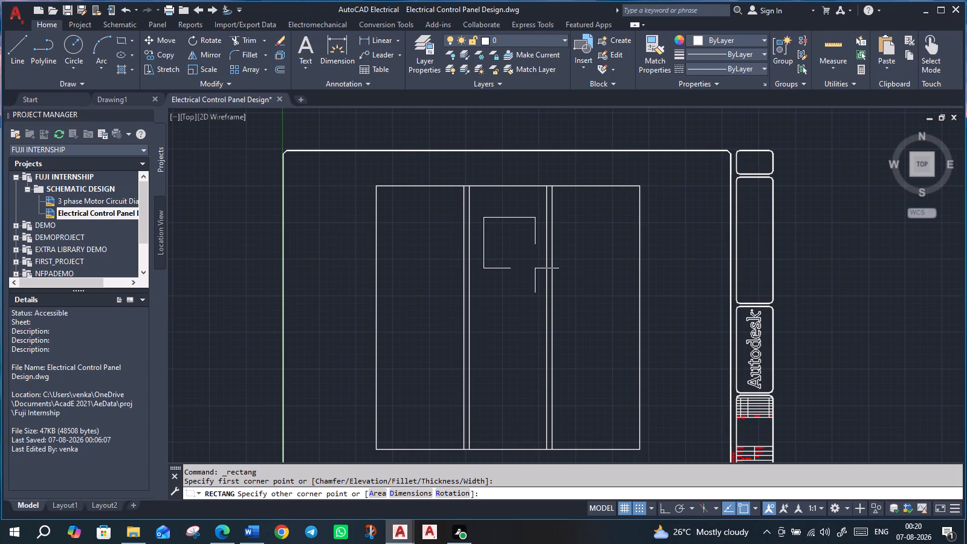
click(535, 269)
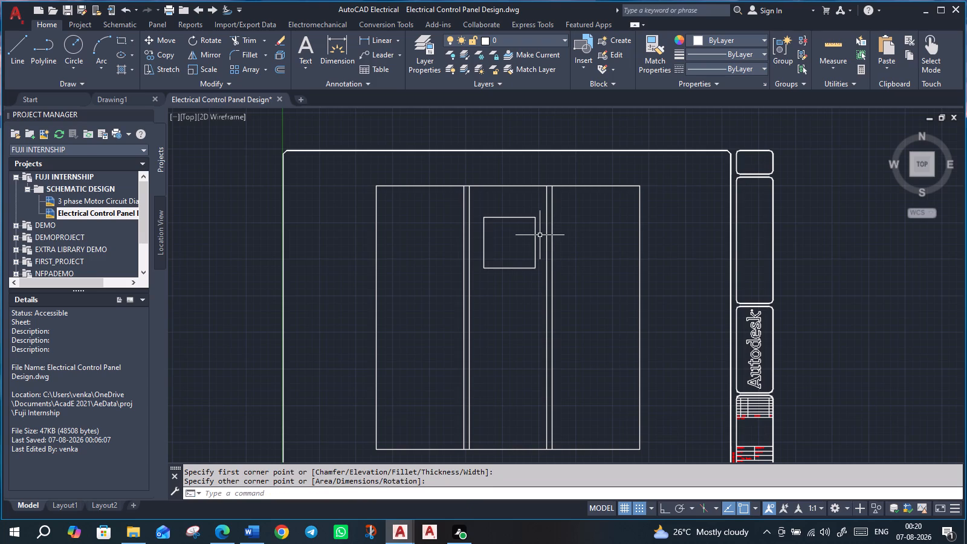
Offset the middle column's square outward by a very small picked distance, forming a thin double border.
scroll(504, 226, up, 2)
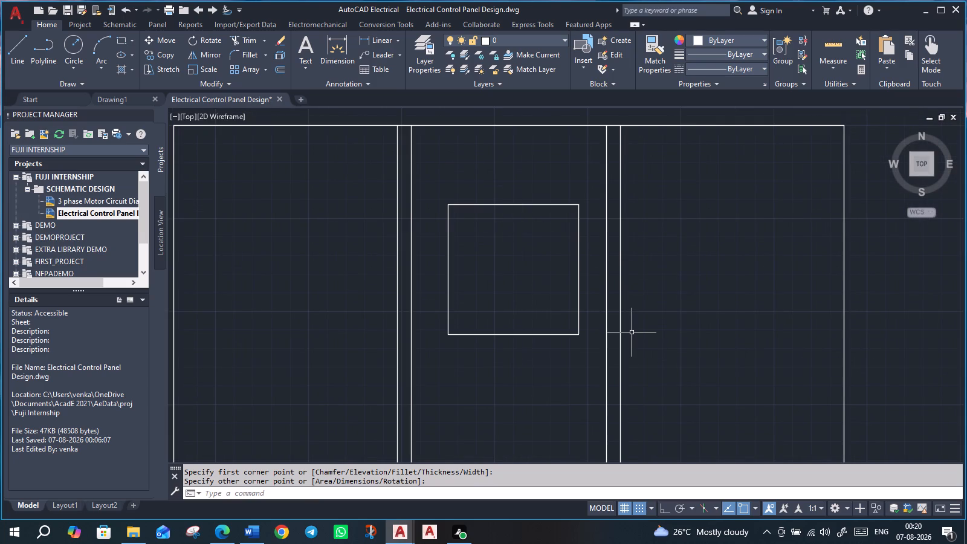
click(488, 204)
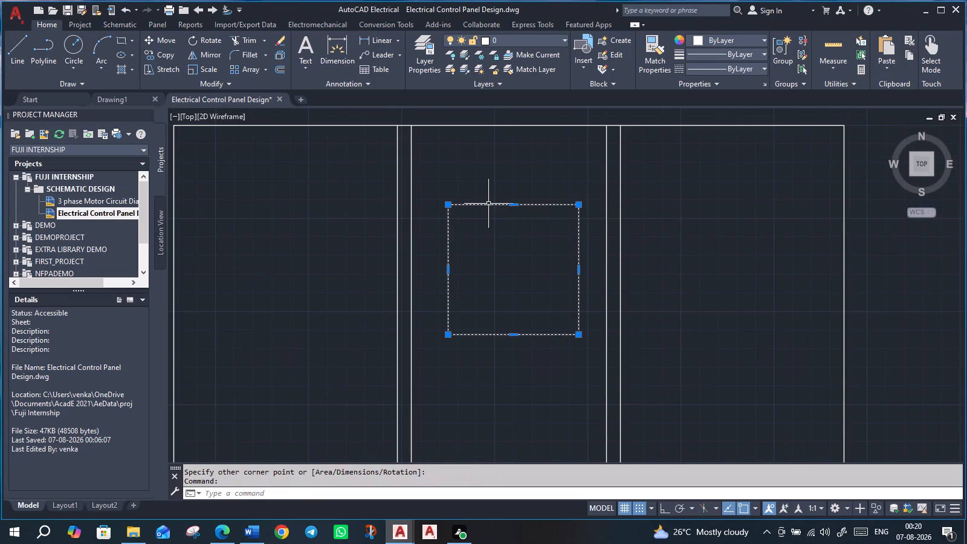
key(o)
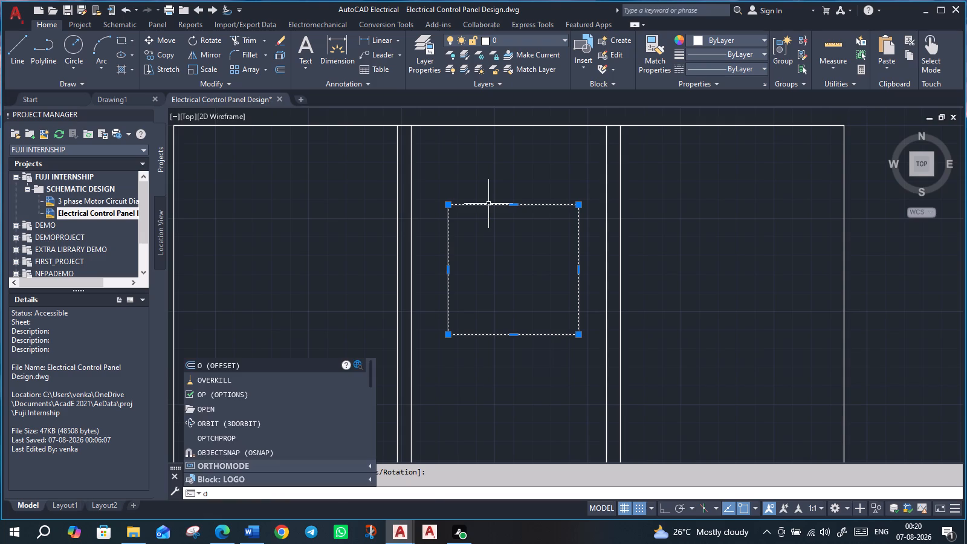
key(Return)
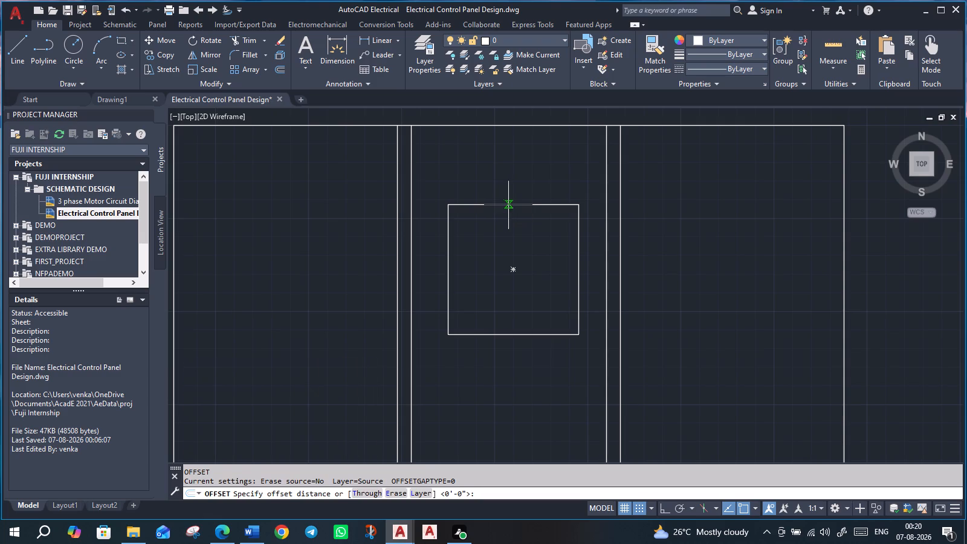
click(511, 205)
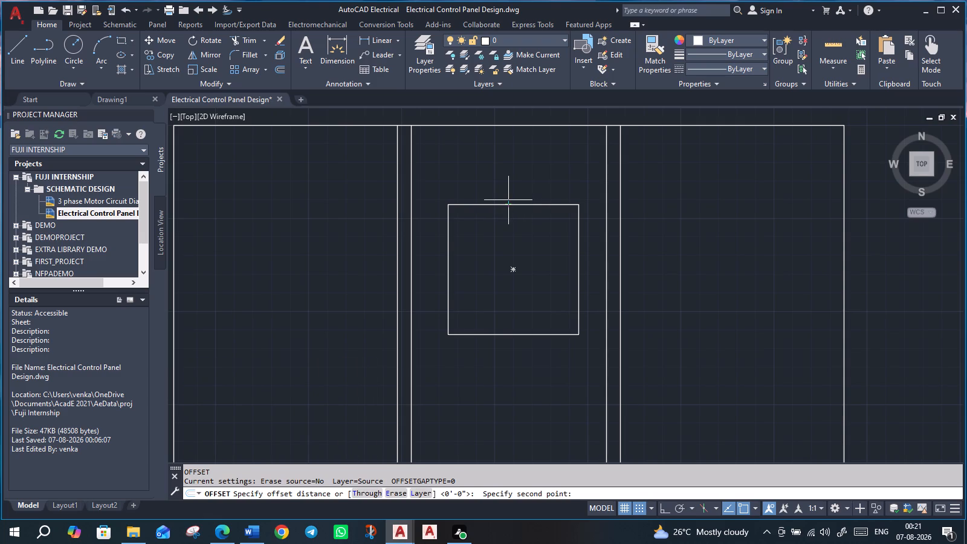
click(510, 199)
click(540, 193)
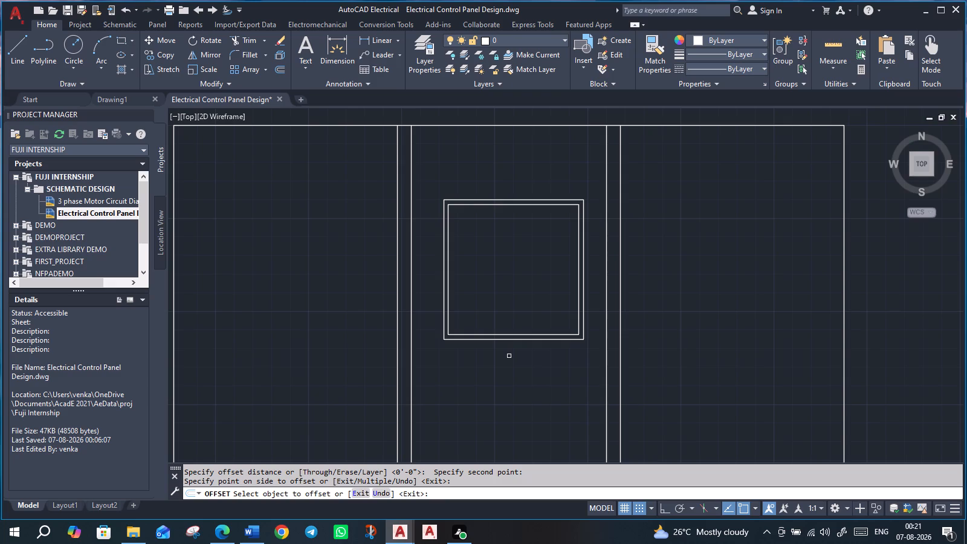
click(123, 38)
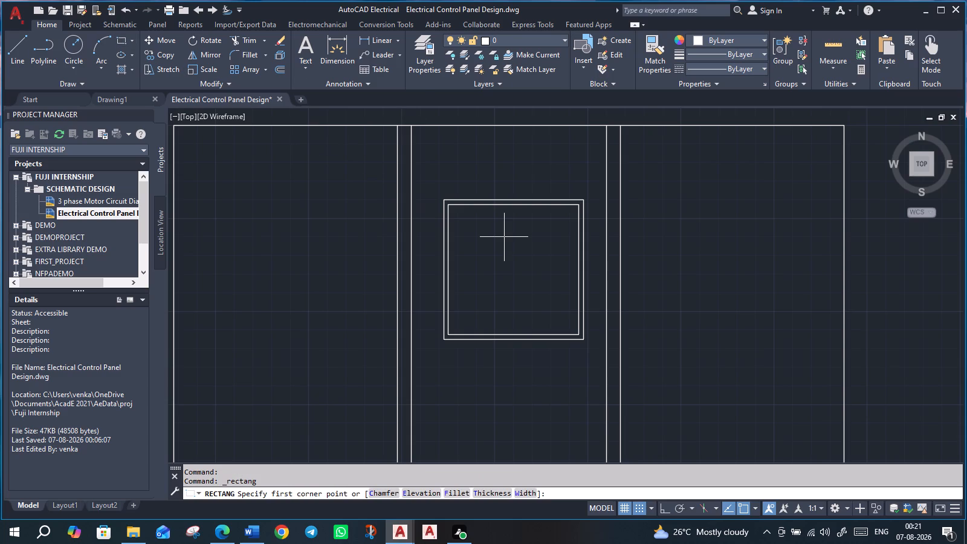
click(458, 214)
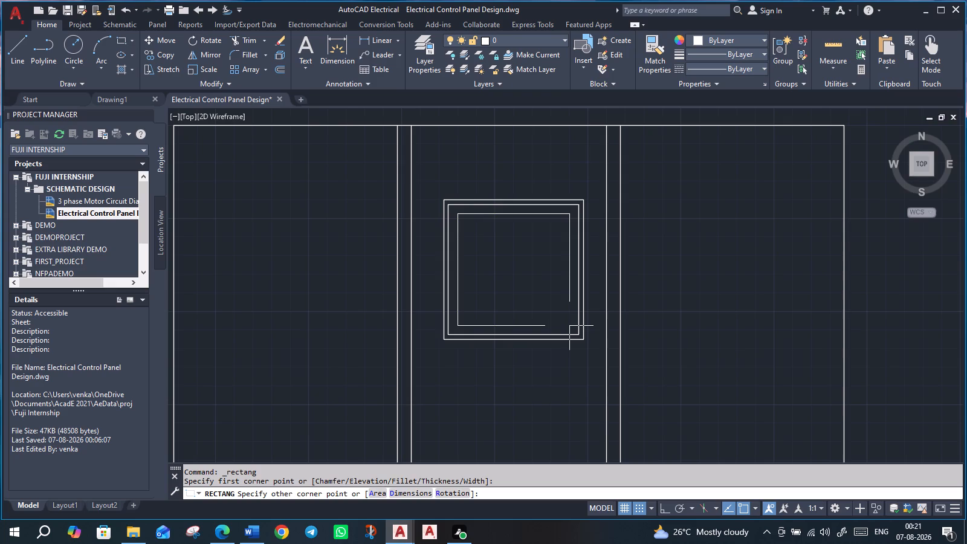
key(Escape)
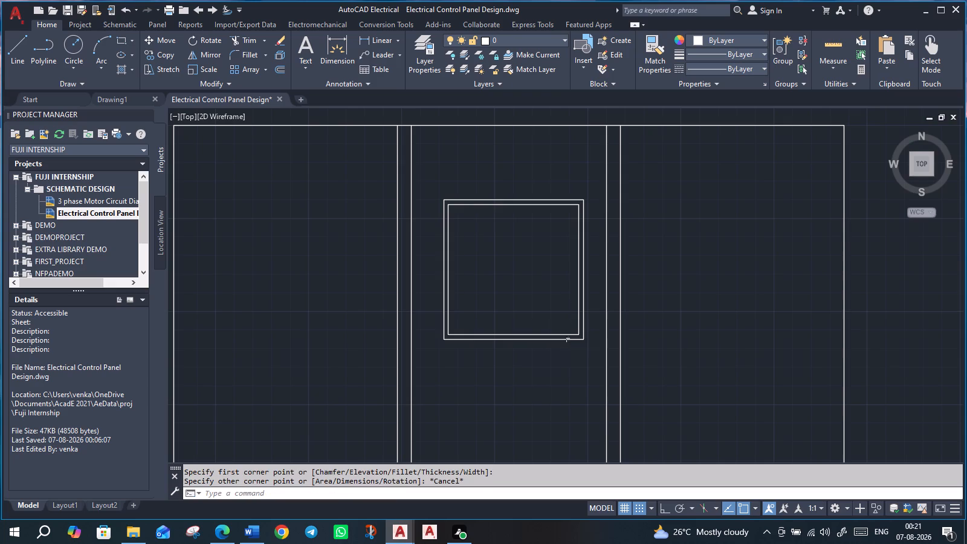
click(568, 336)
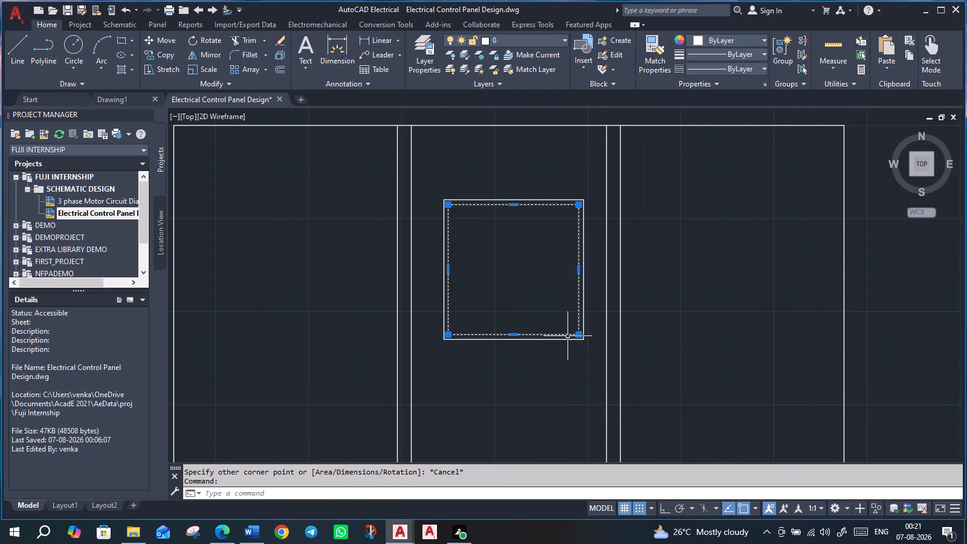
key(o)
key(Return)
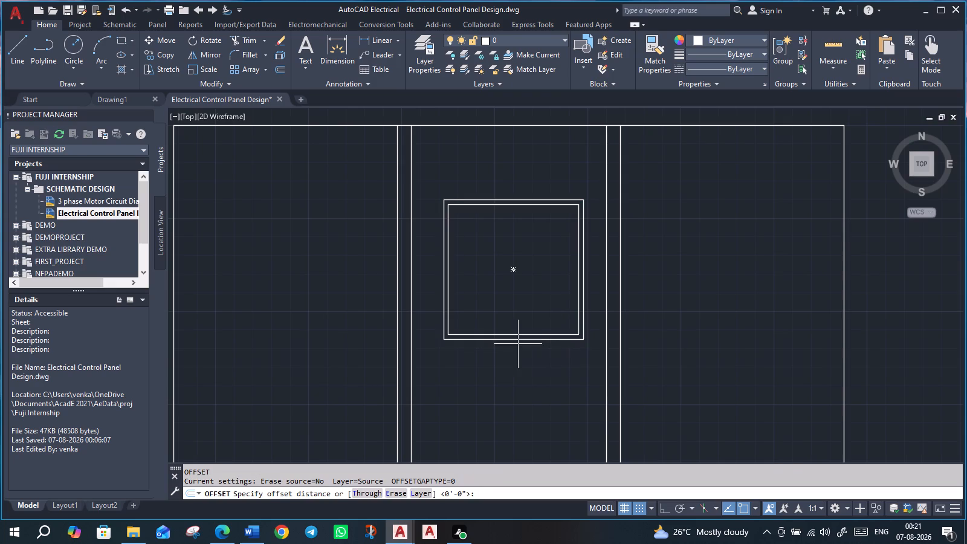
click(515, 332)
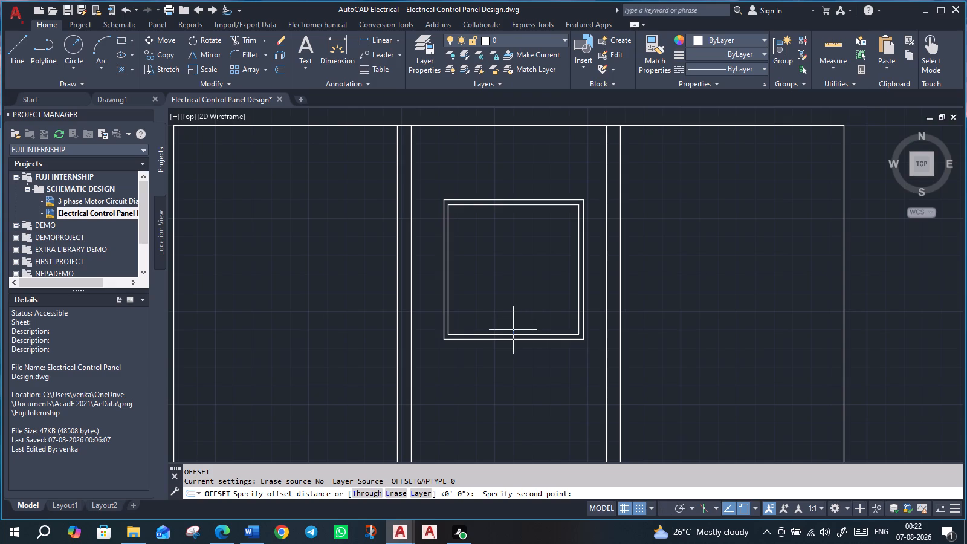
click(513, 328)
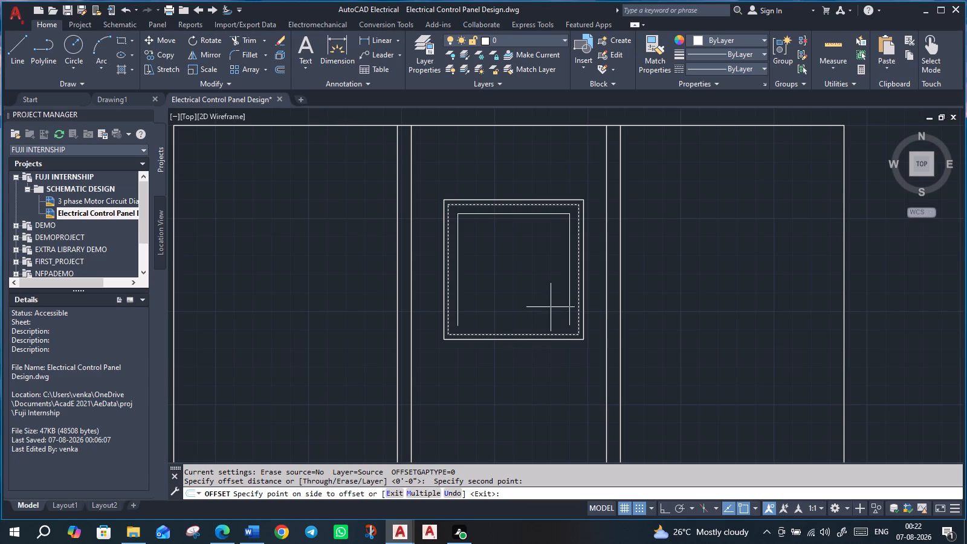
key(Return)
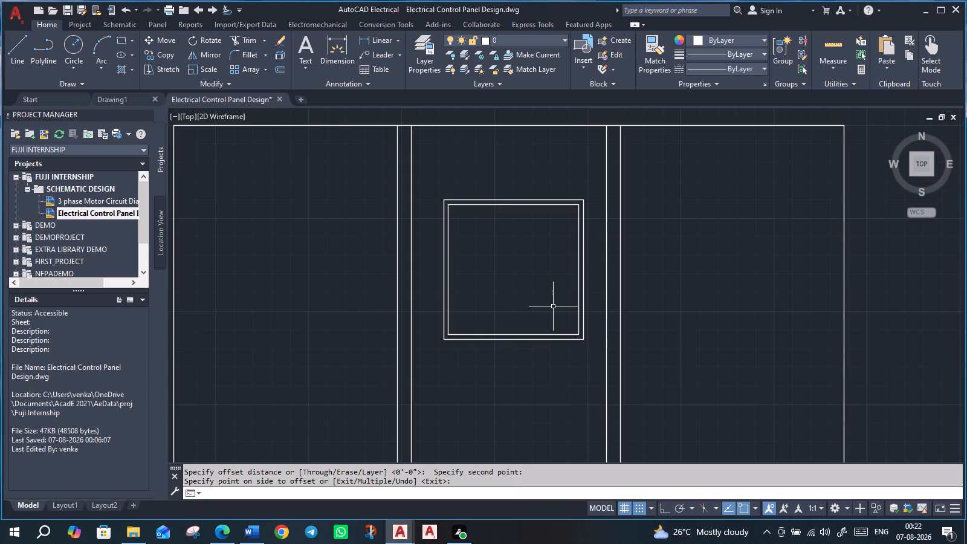
Offset the inner border square of the middle column's device inward by a small picked distance, forming a third nested square.
click(546, 334)
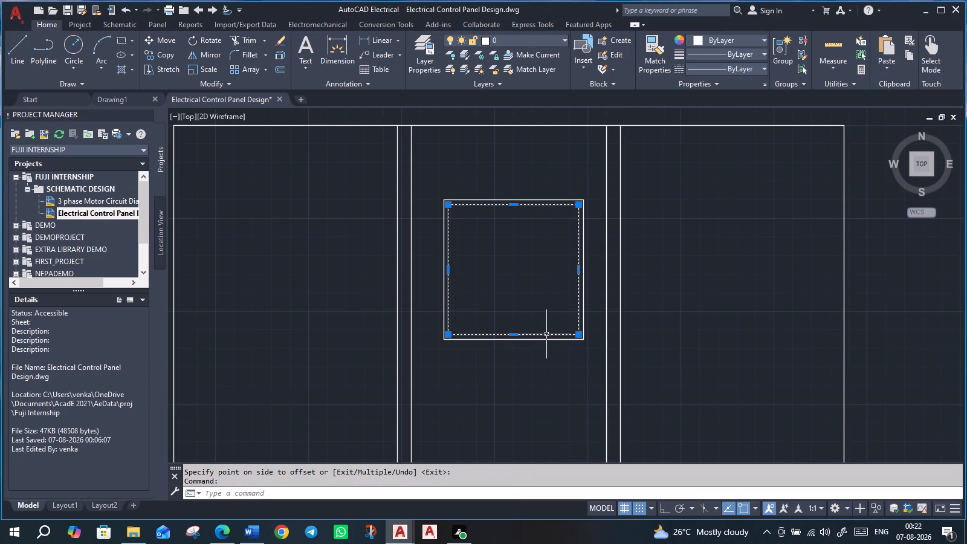
key(o)
key(Return)
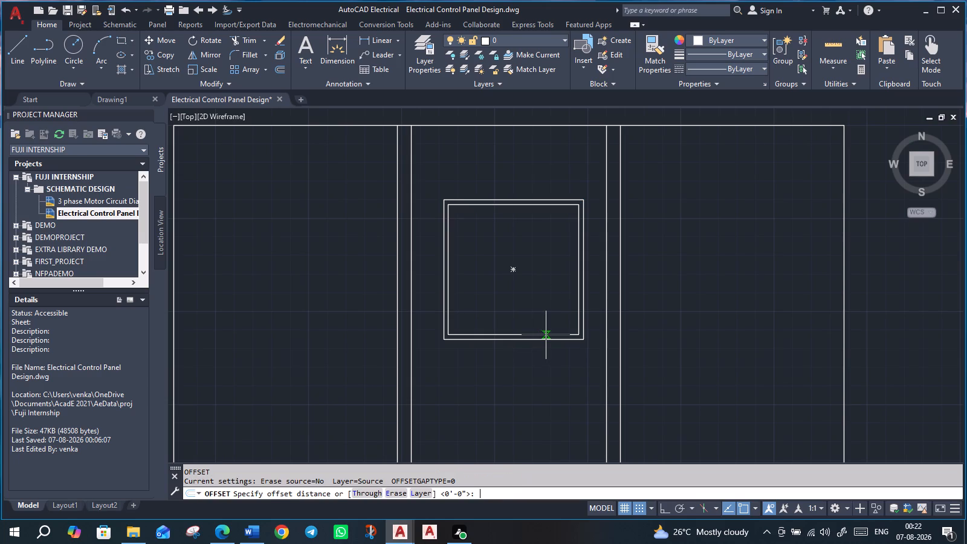
click(509, 332)
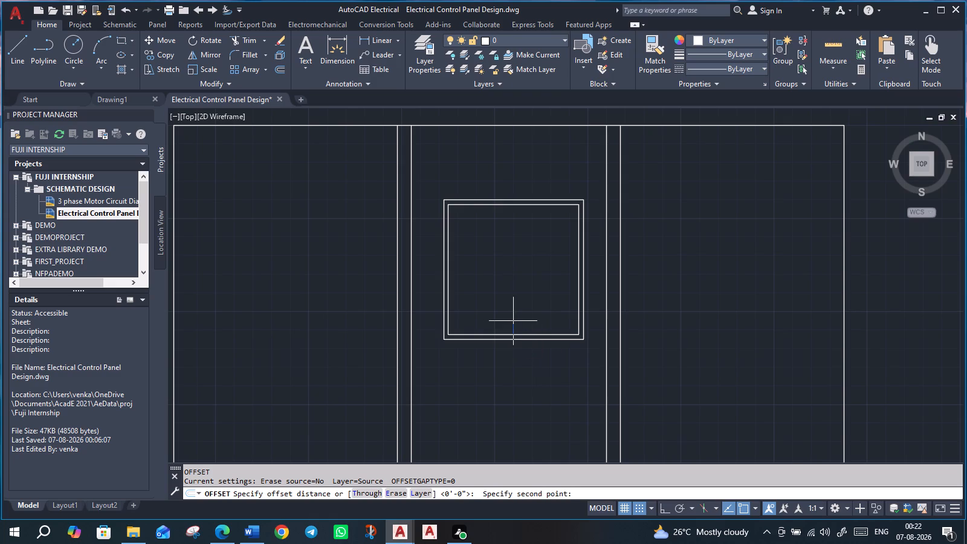
click(514, 324)
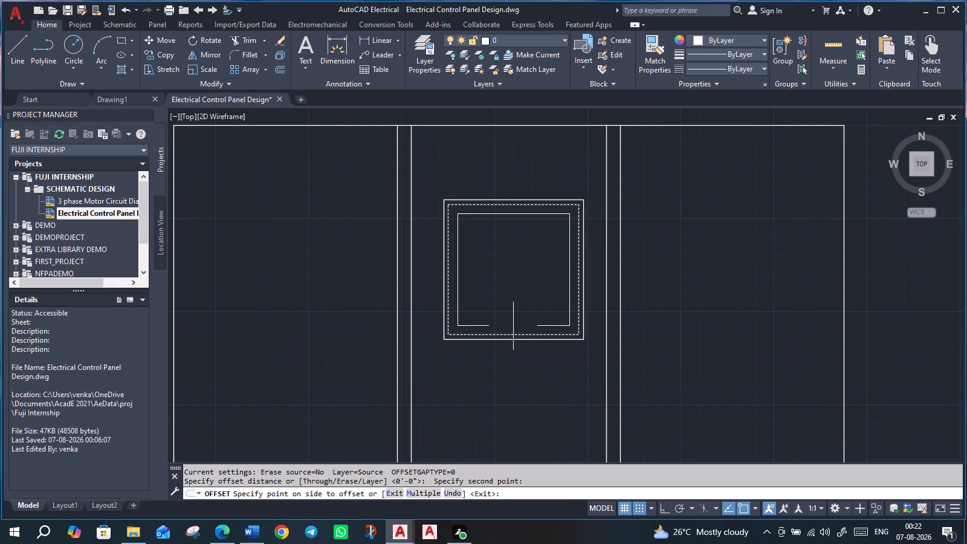
click(518, 309)
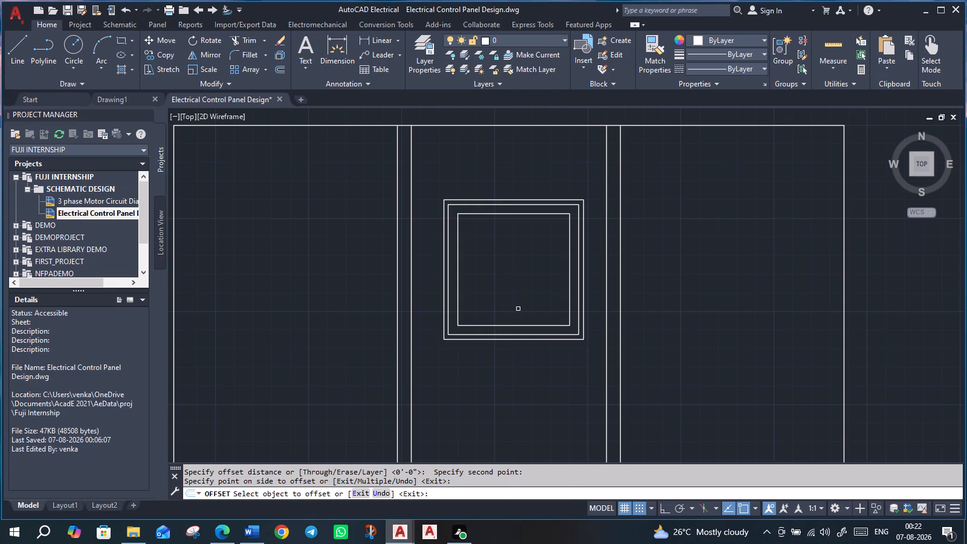
Draw a horizontal and a vertical centre line across the innermost square, between its side midpoints, dividing it into four quadrants.
scroll(518, 309, down, 1)
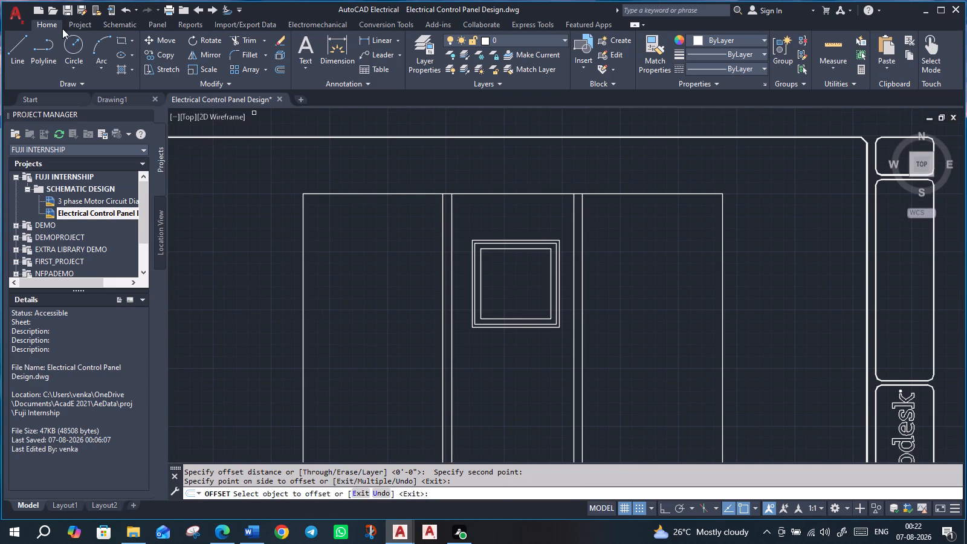
click(12, 44)
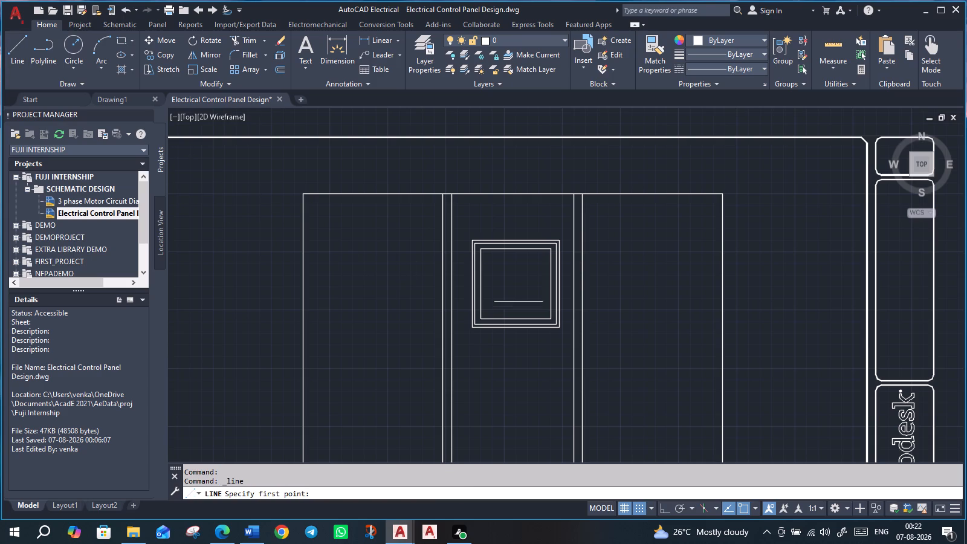
scroll(508, 295, up, 2)
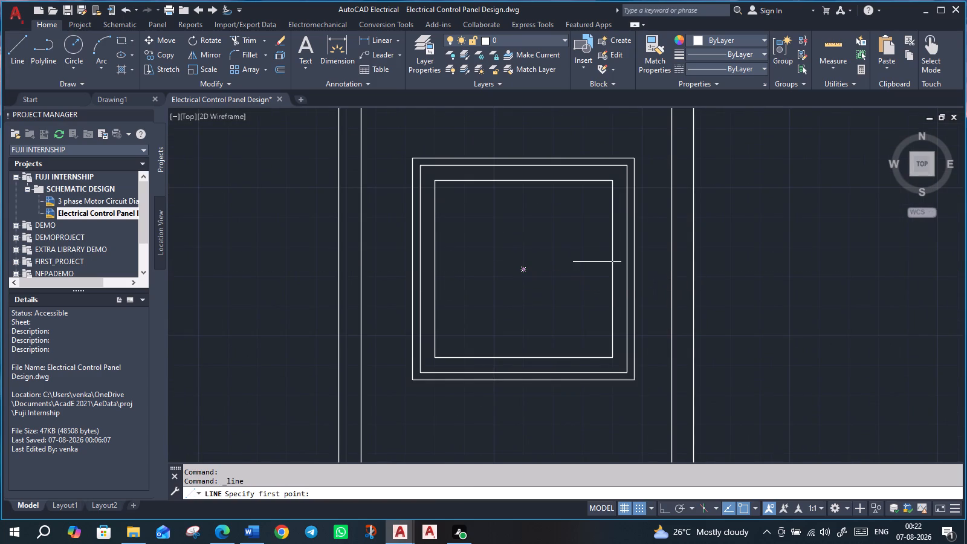
drag(615, 271, 607, 273)
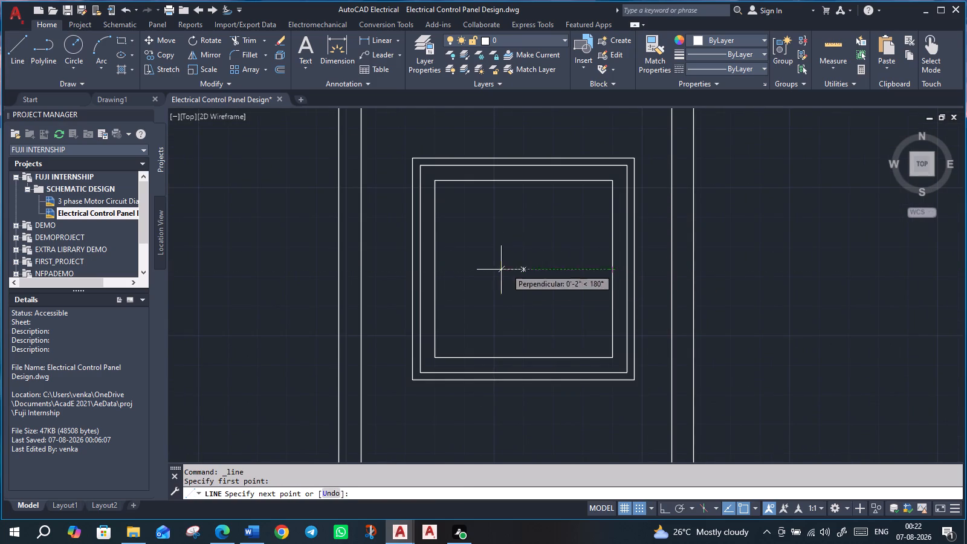
click(432, 271)
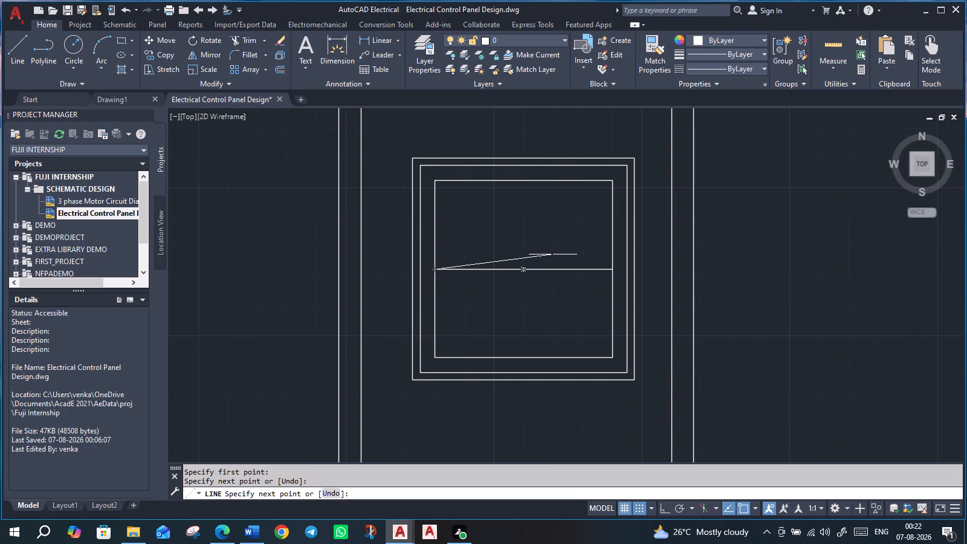
key(Escape)
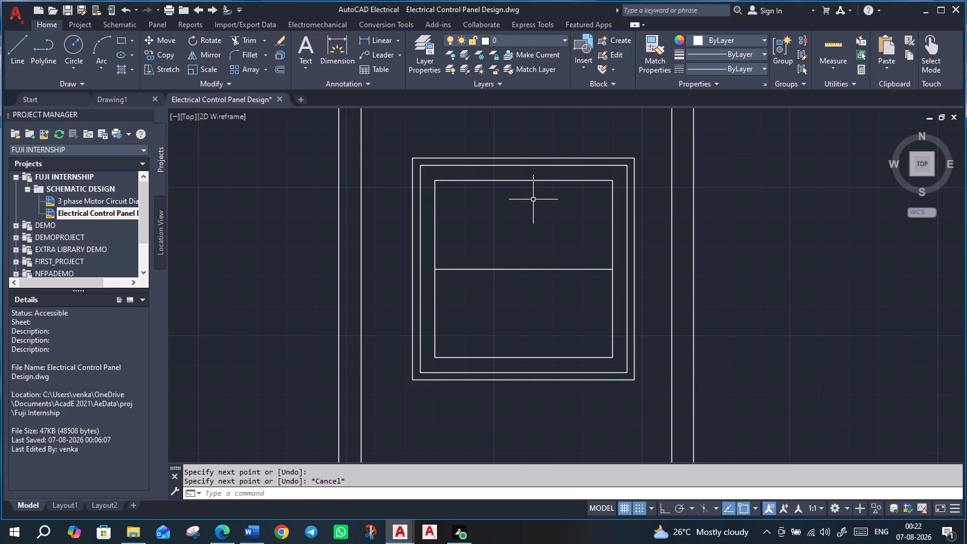
key(Return)
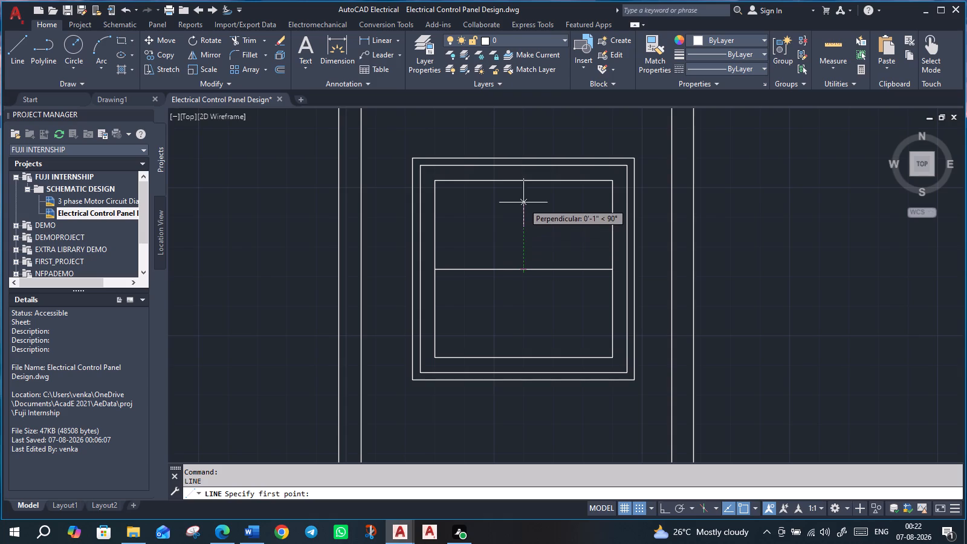
click(523, 177)
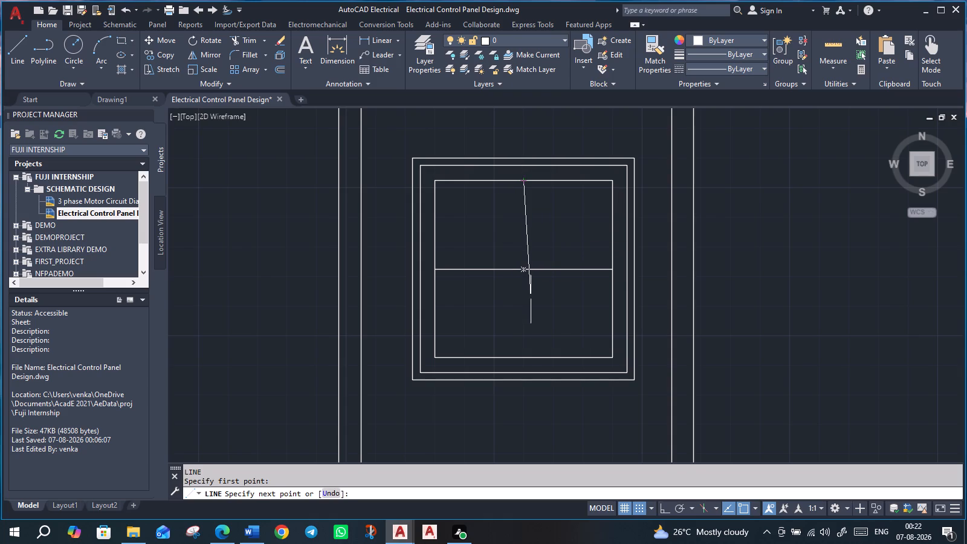
click(526, 358)
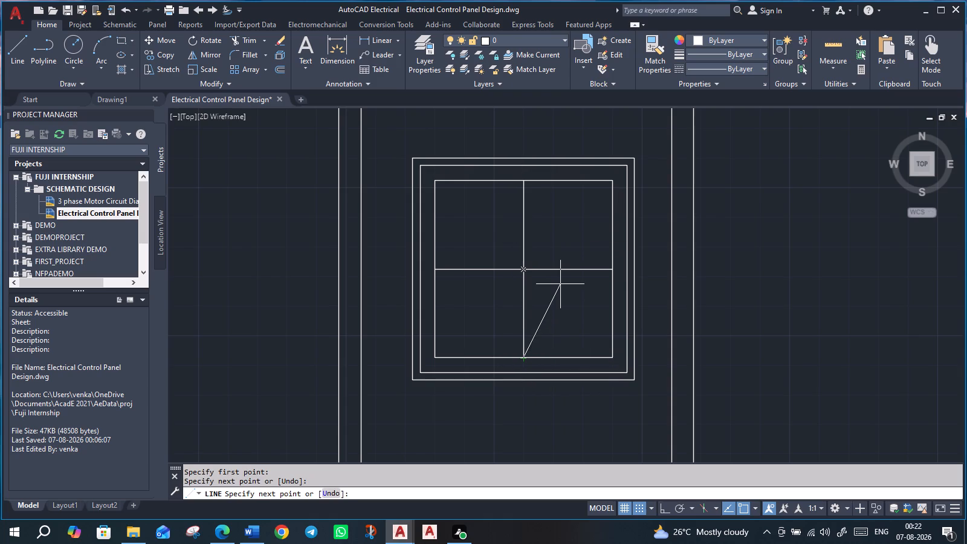
key(Escape)
Offset both centre lines to each side by a very small picked distance, giving three parallel lines in each direction.
scroll(529, 277, up, 1)
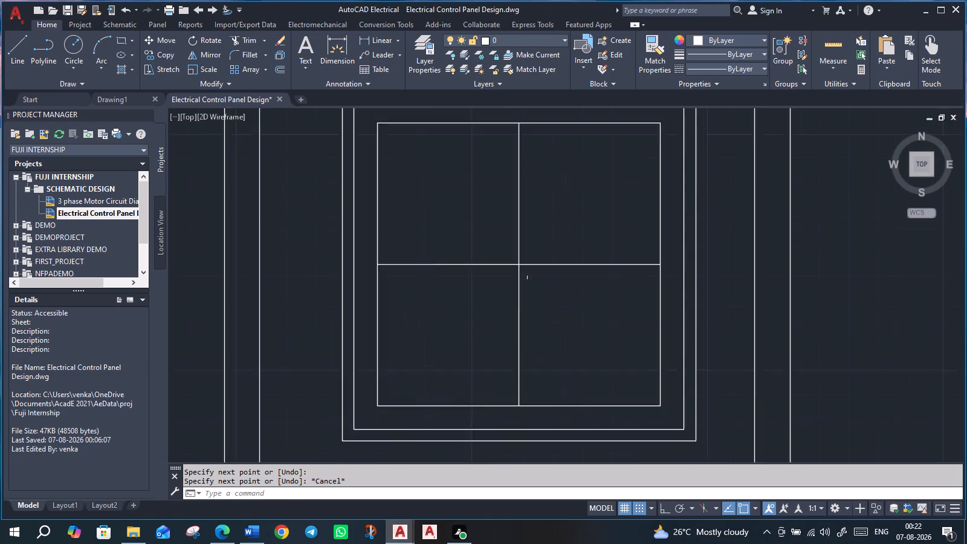
scroll(529, 277, up, 2)
scroll(529, 277, down, 3)
scroll(430, 244, up, 1)
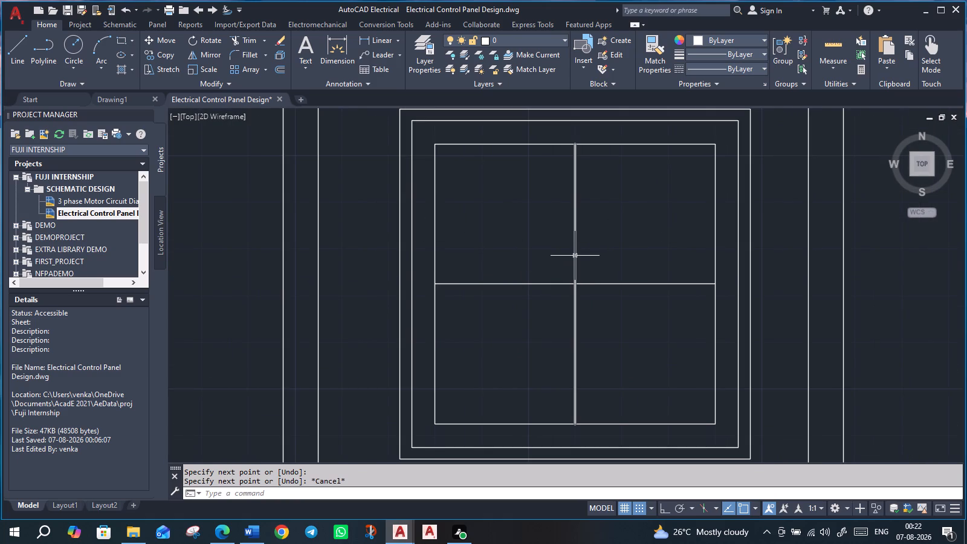
scroll(629, 337, down, 1)
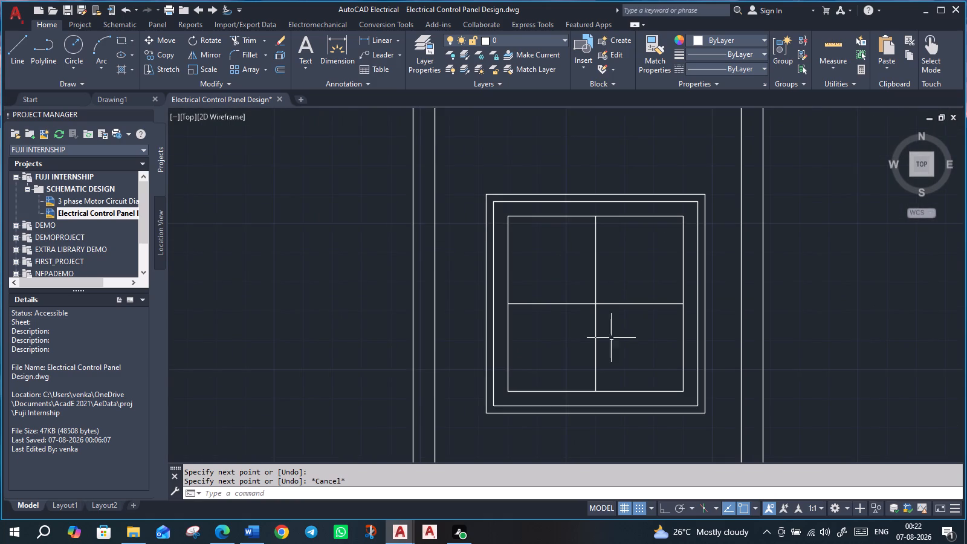
scroll(593, 337, up, 1)
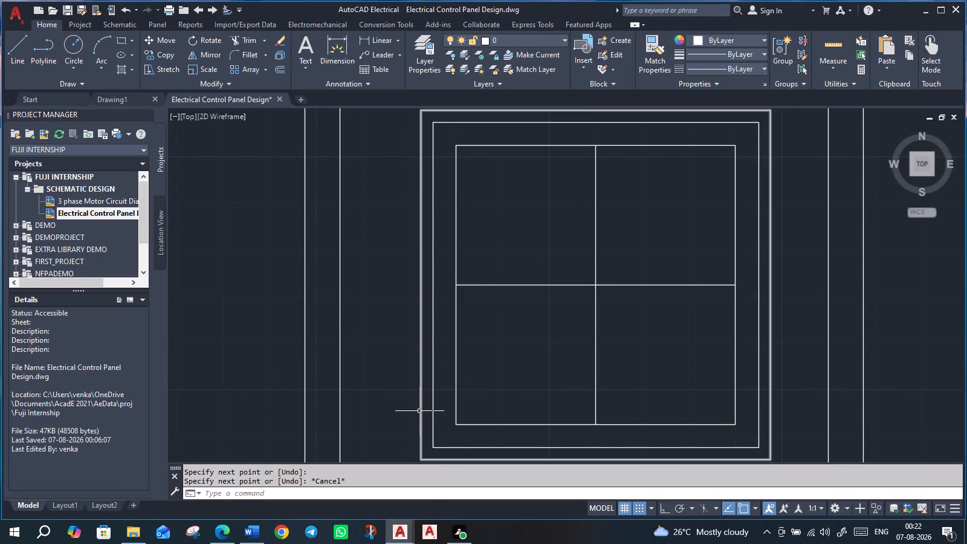
key(o)
key(Return)
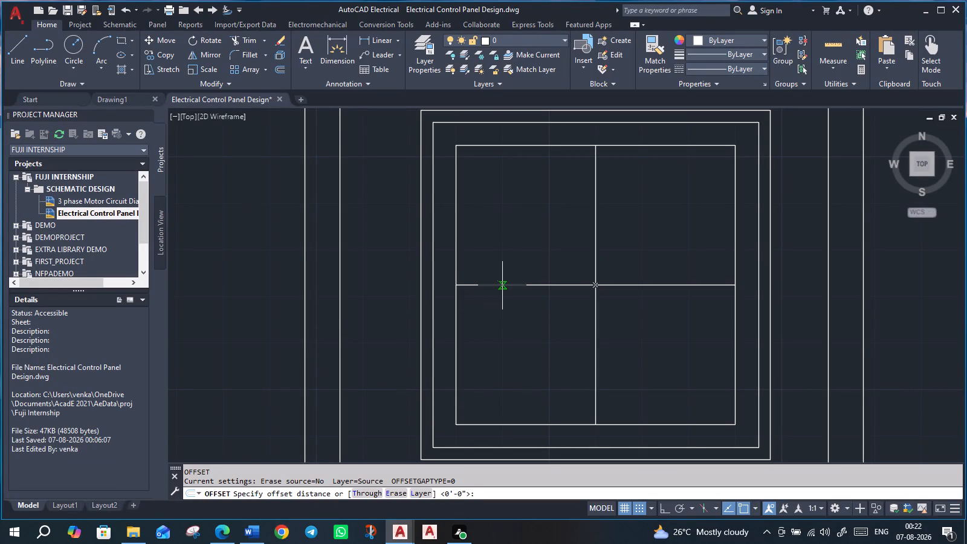
click(509, 290)
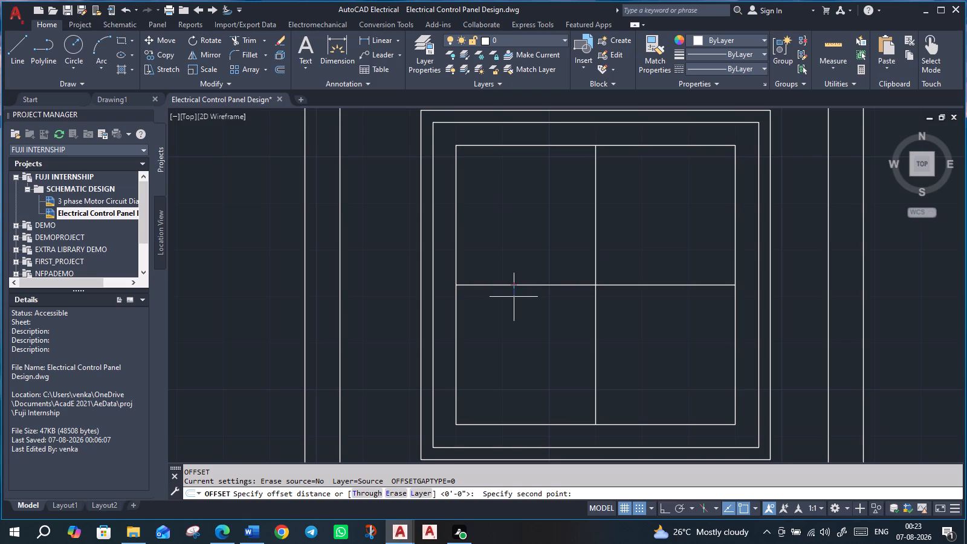
click(513, 296)
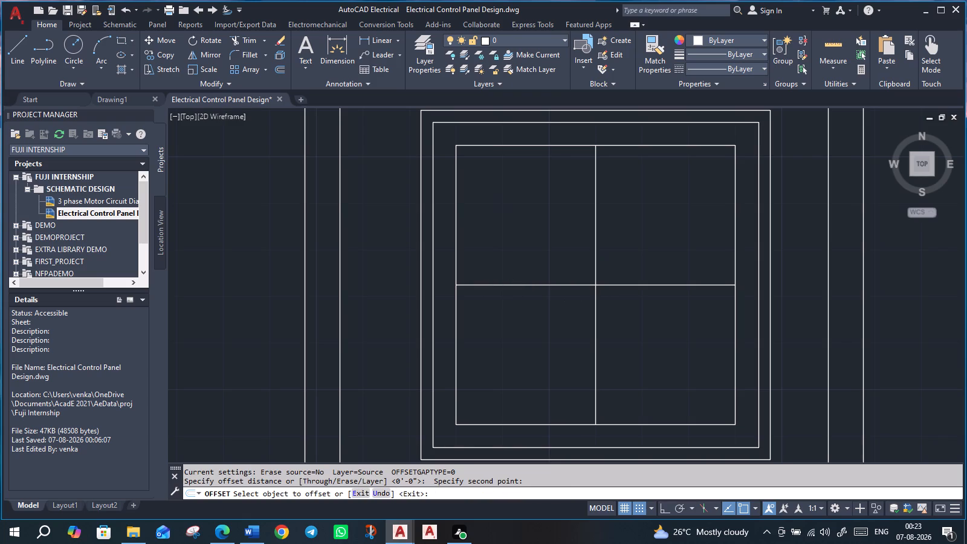
click(539, 285)
click(543, 310)
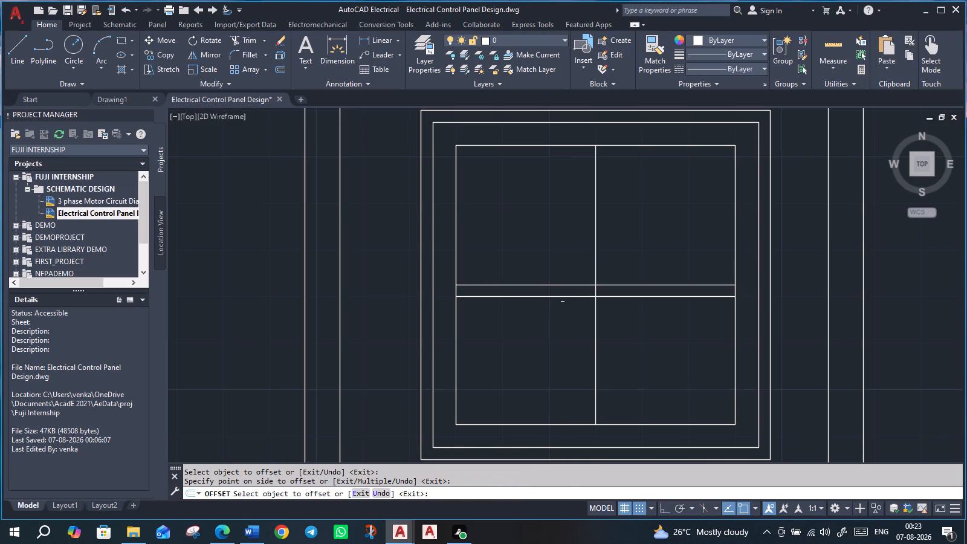
click(596, 247)
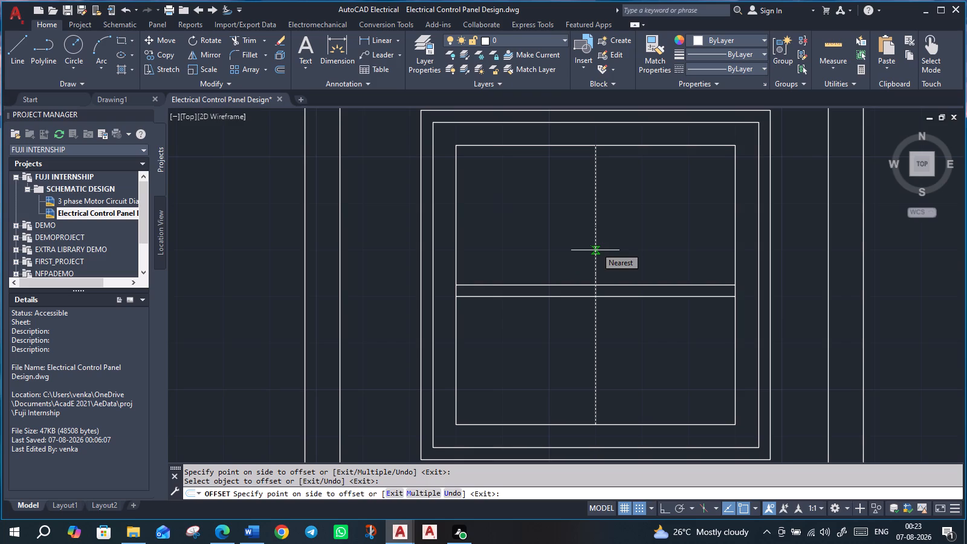
click(607, 247)
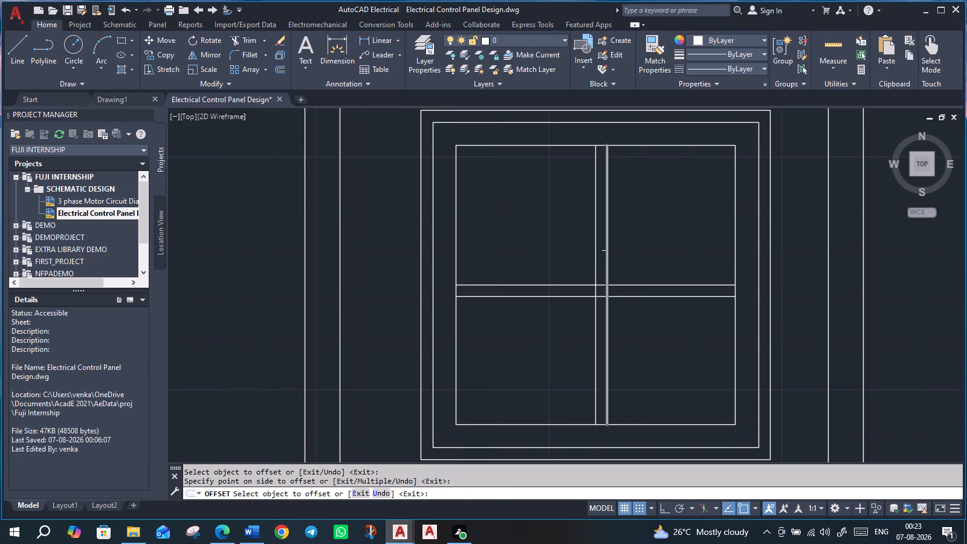
click(595, 256)
click(578, 264)
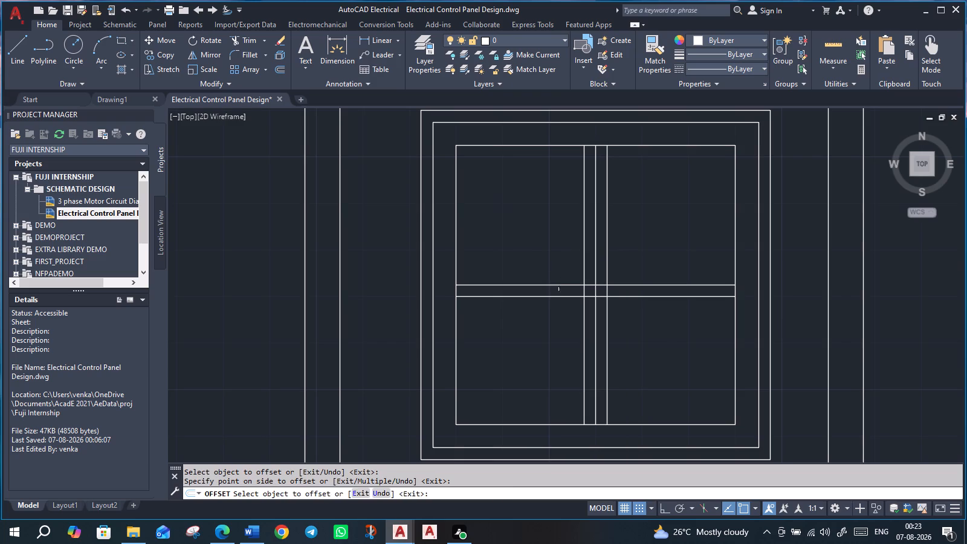
click(562, 285)
click(562, 276)
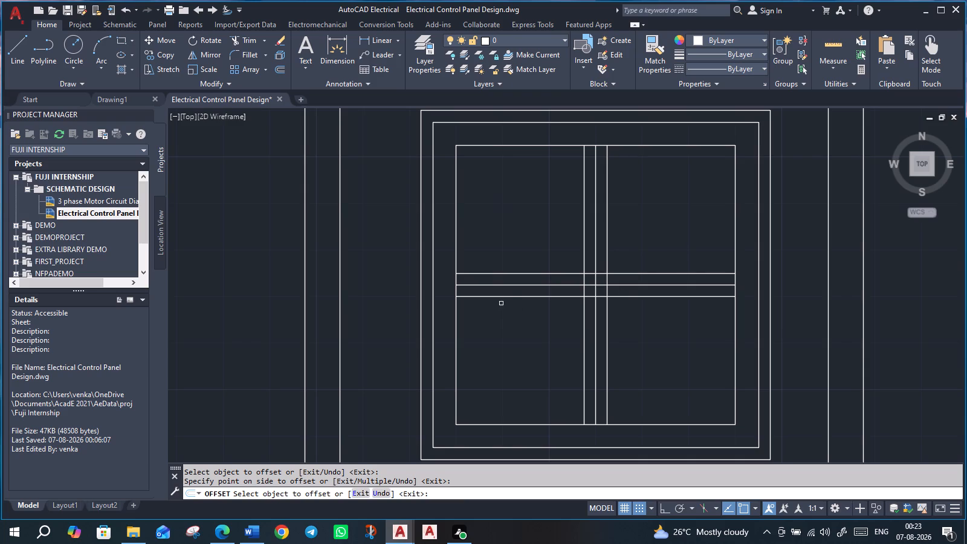
Trim away both original centre lines and the offset-line segments crossing at the centre, leaving an open cross-shaped gap inside the innermost square.
scroll(500, 301, down, 1)
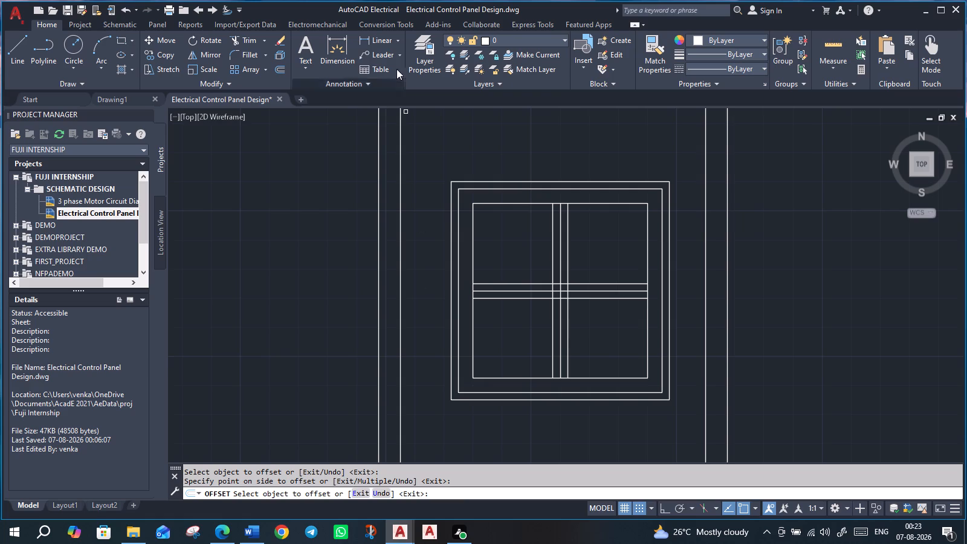
click(242, 44)
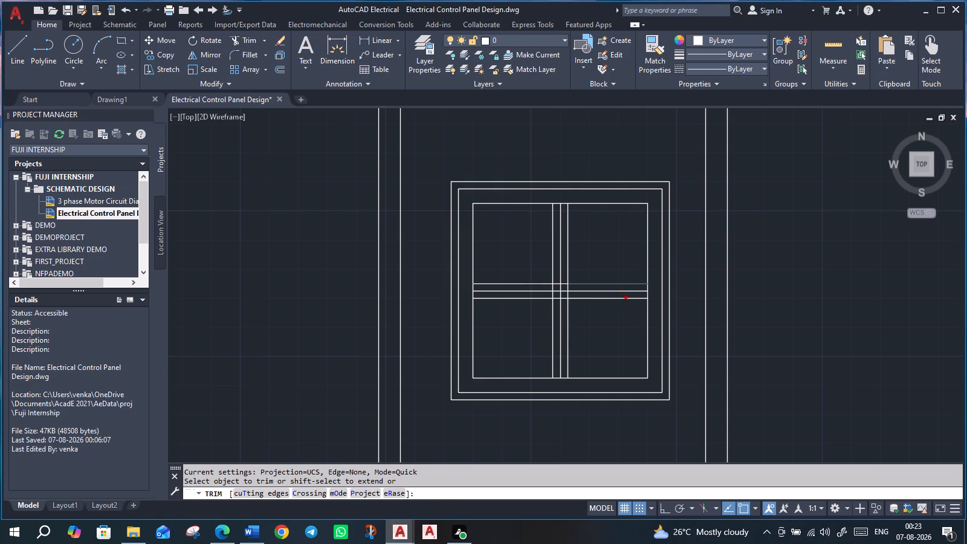
click(560, 291)
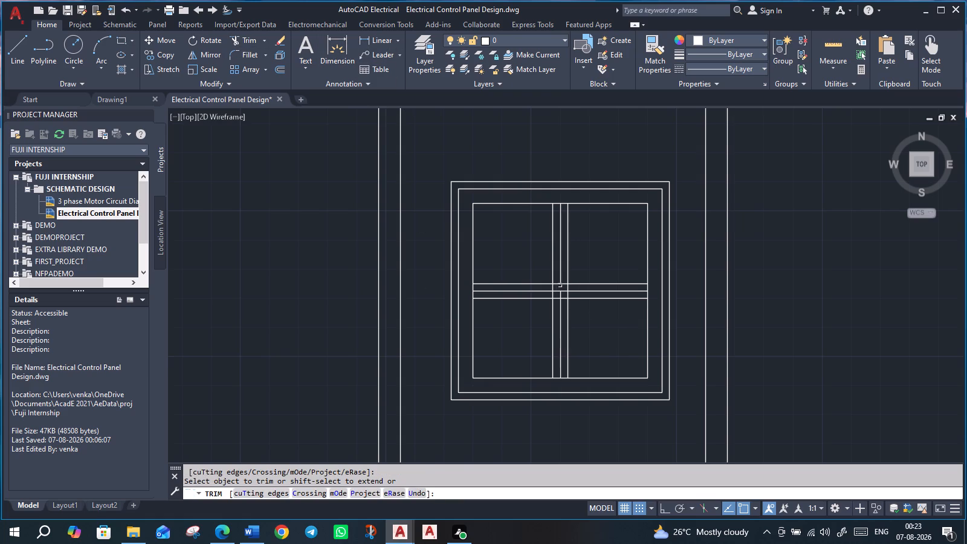
click(560, 284)
click(557, 285)
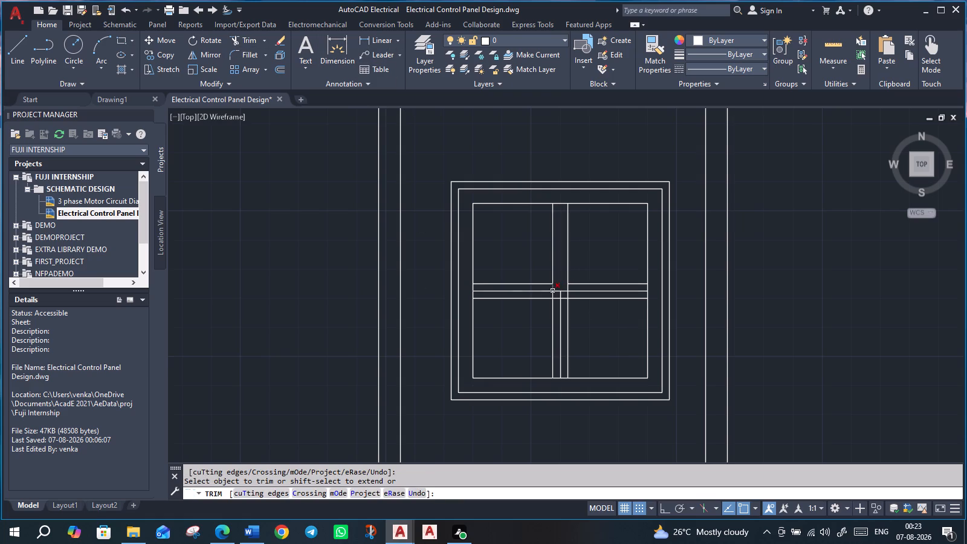
click(552, 291)
click(540, 292)
click(554, 293)
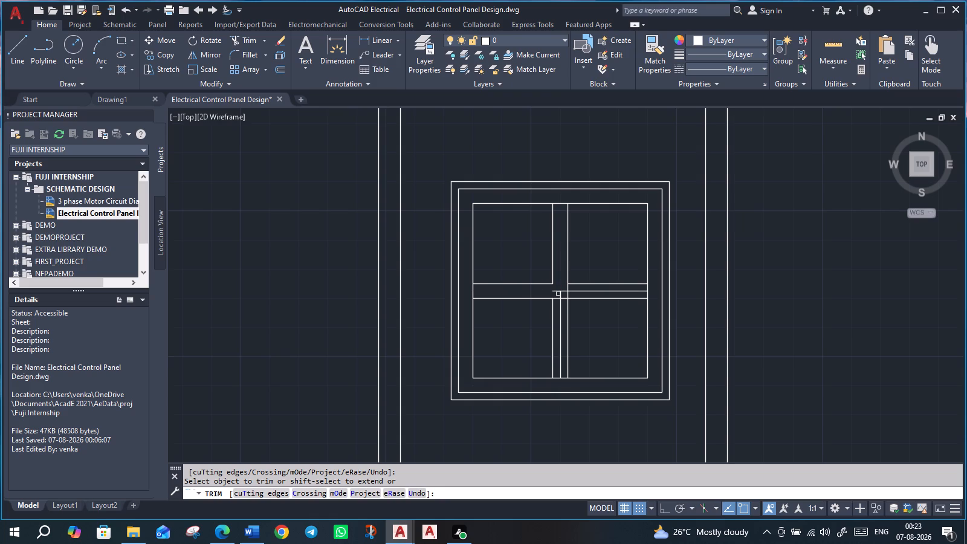
click(560, 299)
click(560, 294)
click(560, 293)
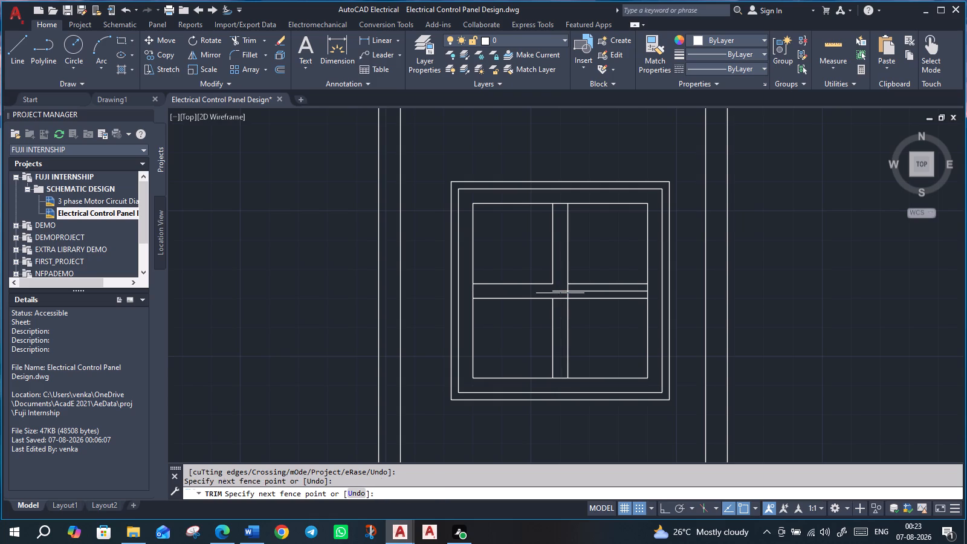
click(560, 300)
click(560, 291)
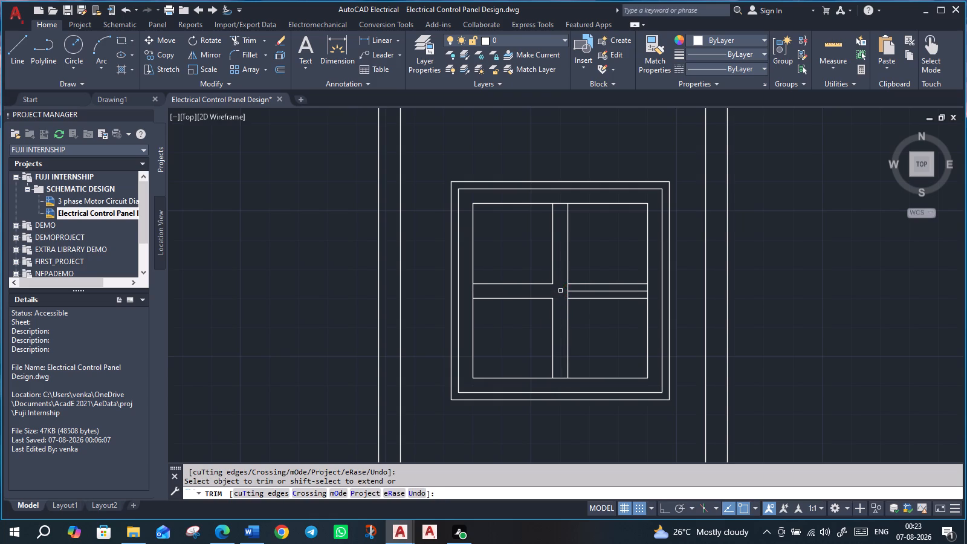
click(564, 293)
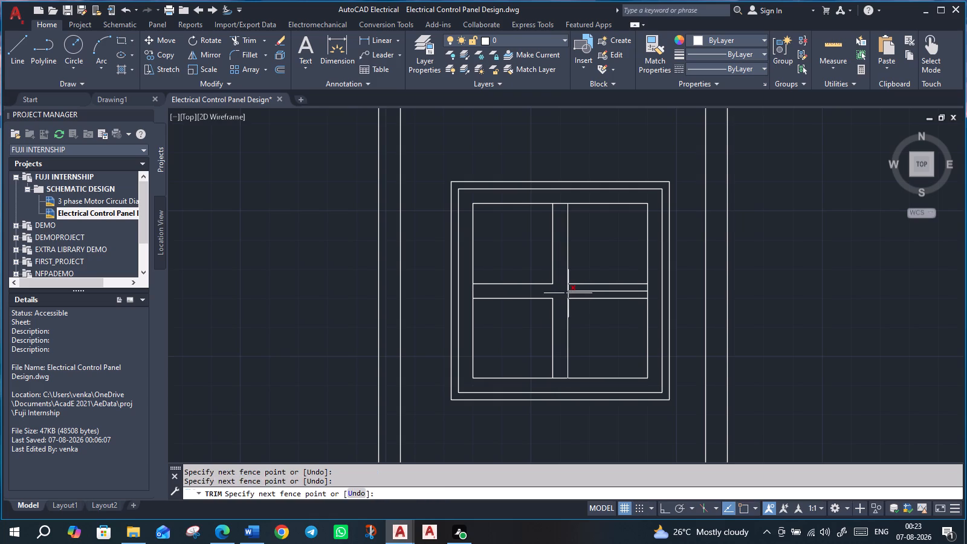
click(568, 293)
click(583, 293)
click(577, 291)
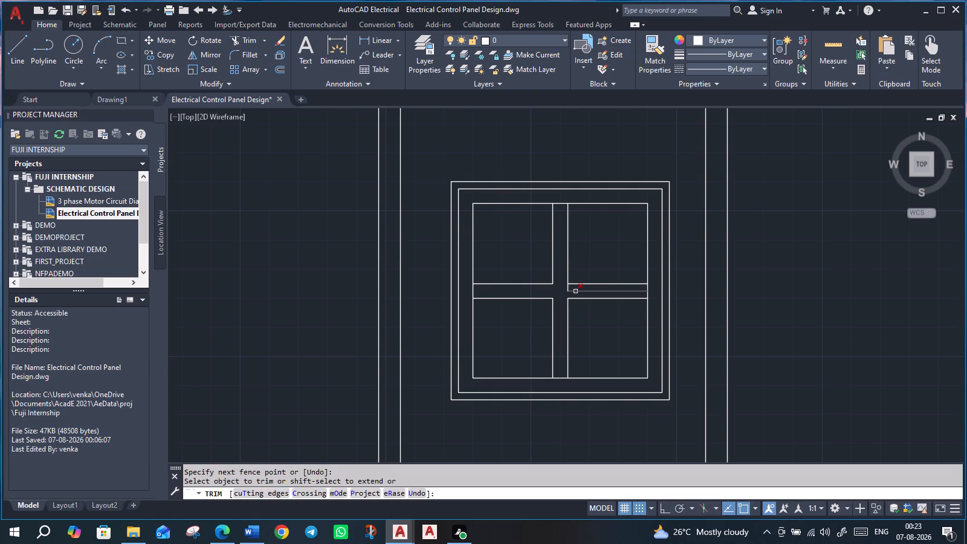
click(569, 291)
click(580, 291)
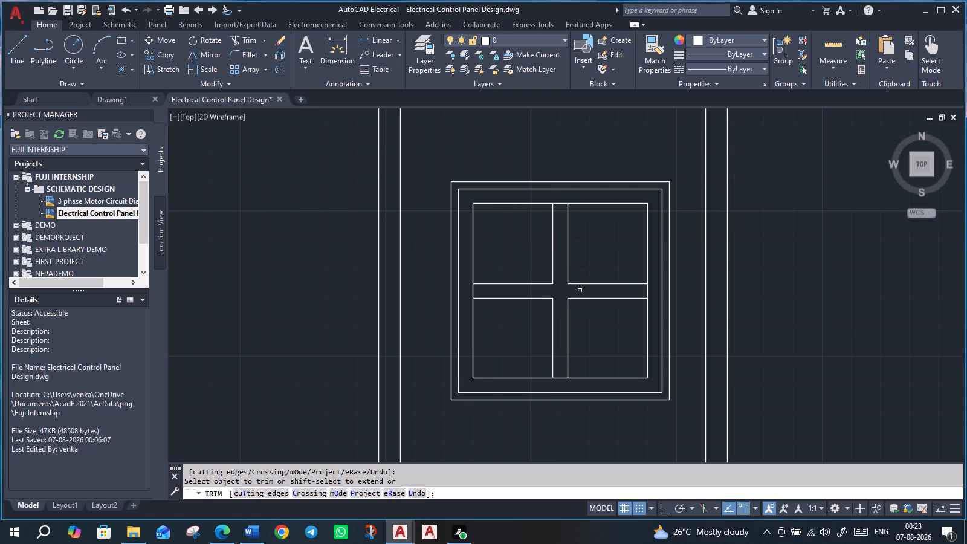
Trim the innermost square's four side segments between the paired offset lines, separating the quadrants into four small squares.
scroll(529, 287, up, 2)
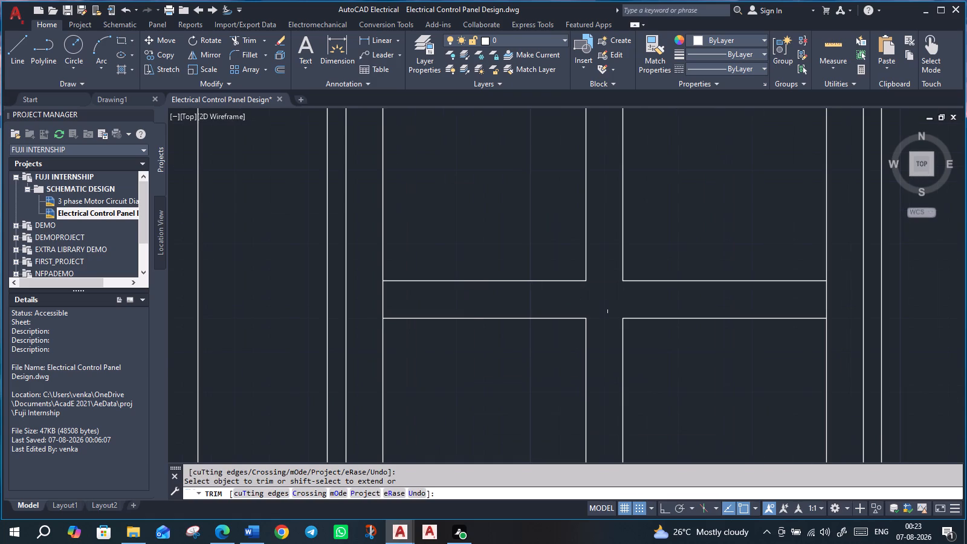
scroll(623, 318, down, 3)
scroll(663, 351, up, 1)
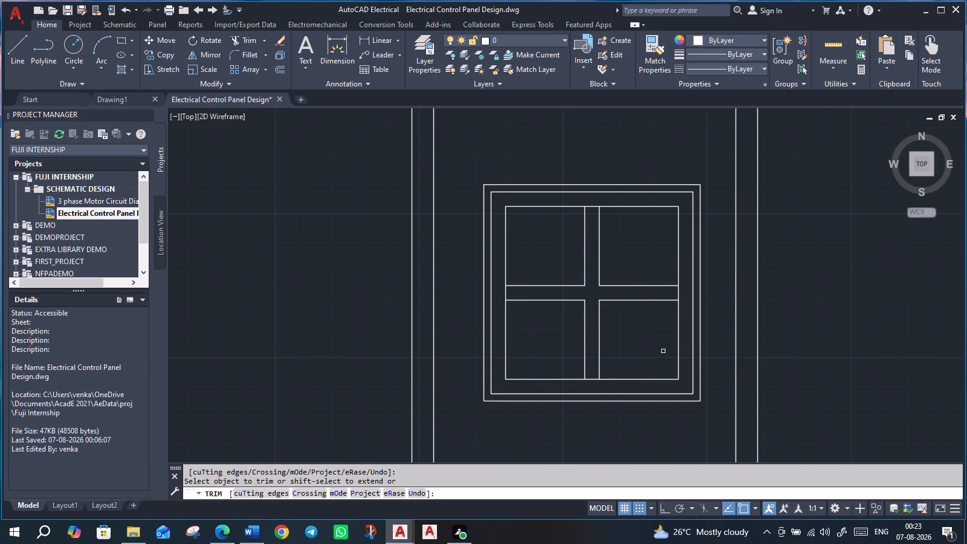
scroll(663, 351, down, 1)
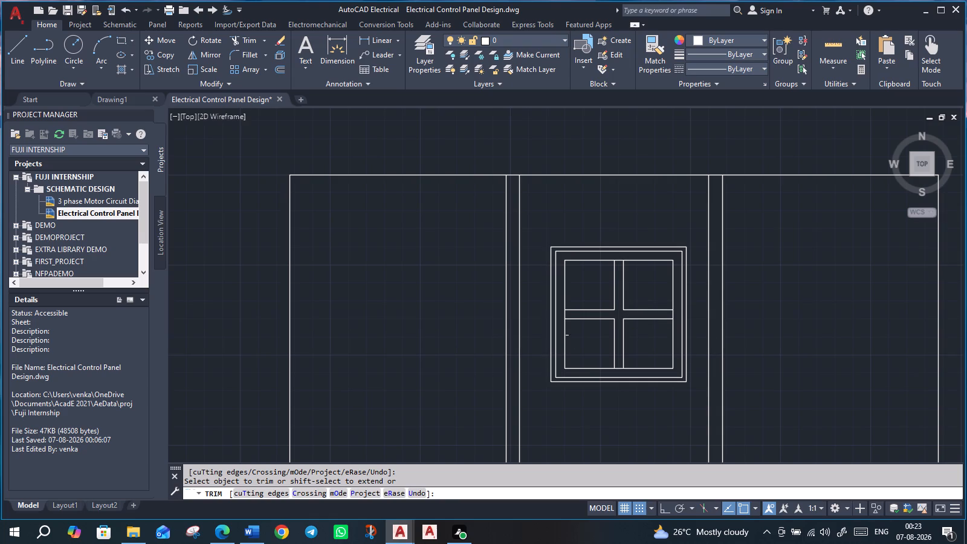
click(563, 317)
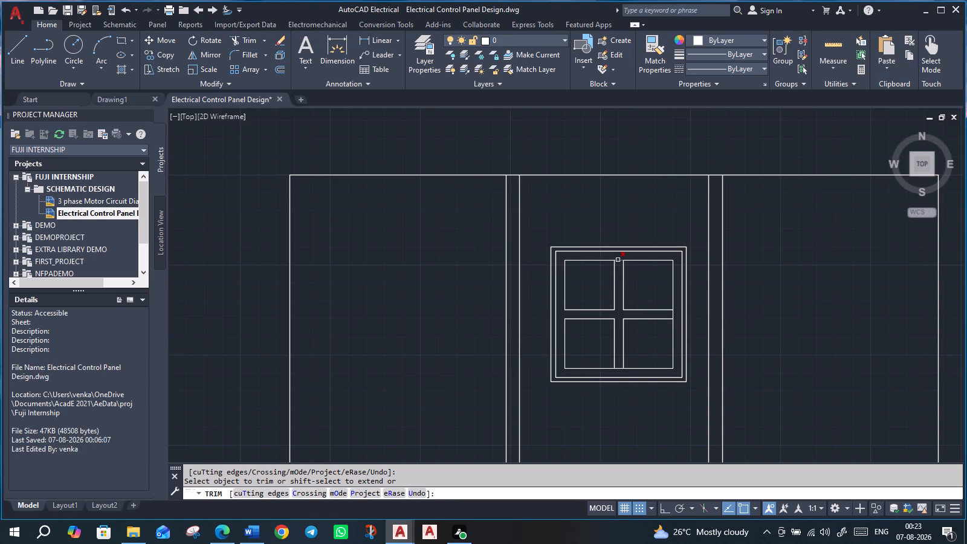
click(618, 260)
click(673, 317)
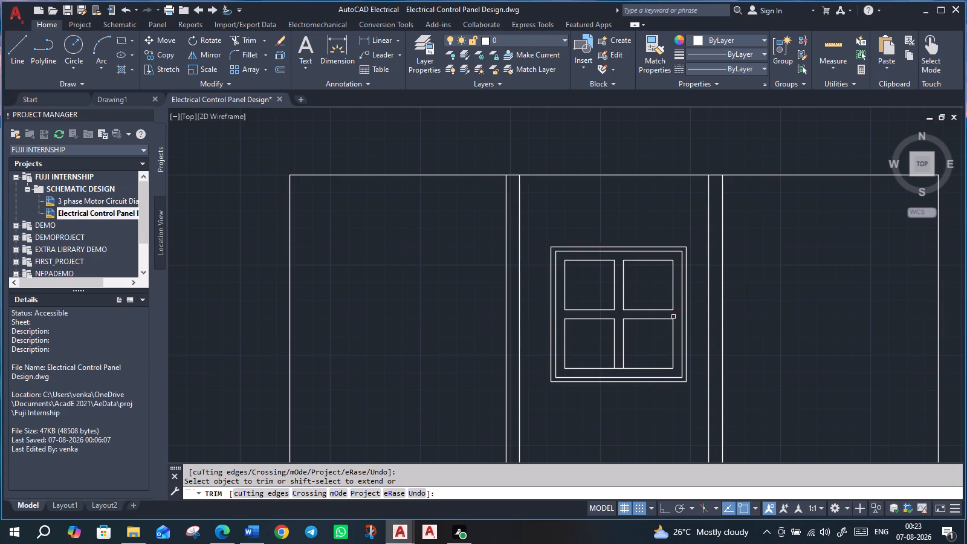
click(618, 369)
scroll(645, 356, down, 1)
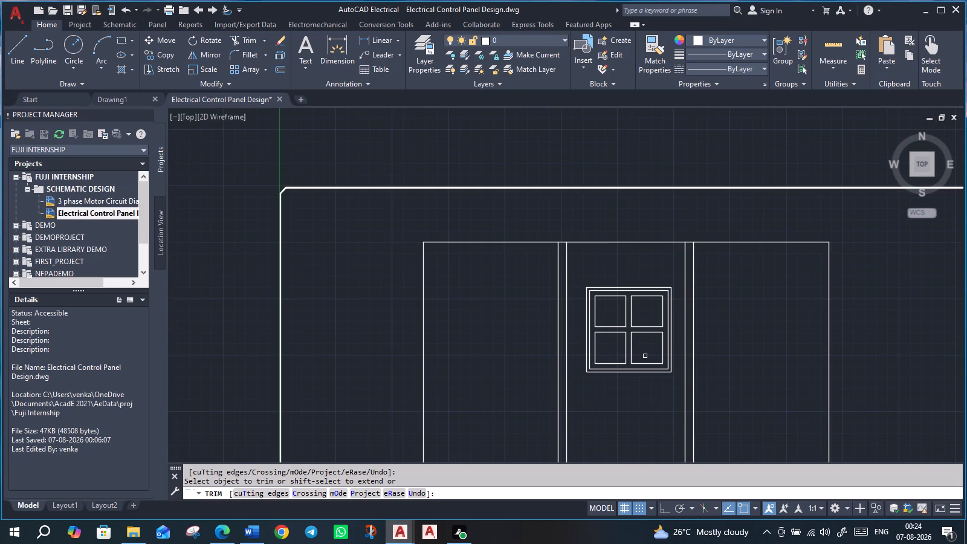
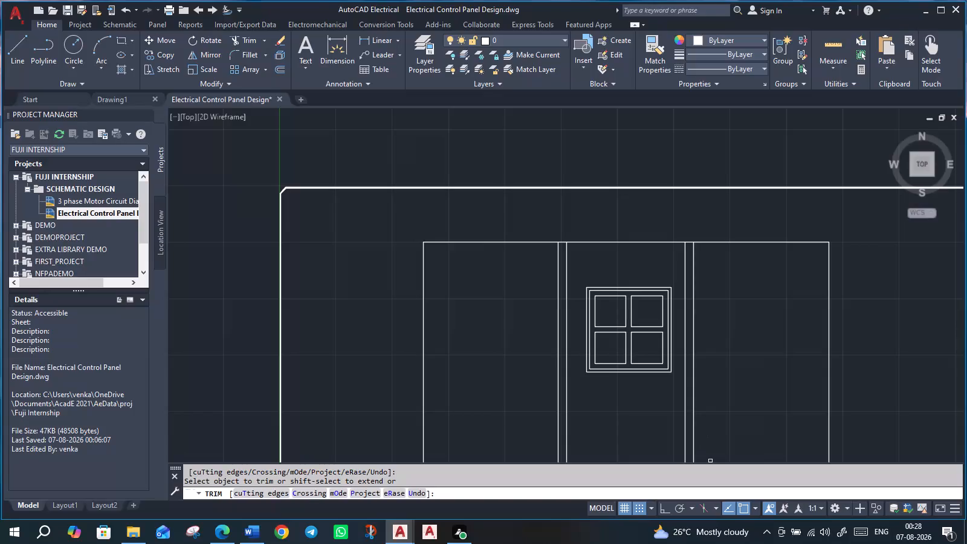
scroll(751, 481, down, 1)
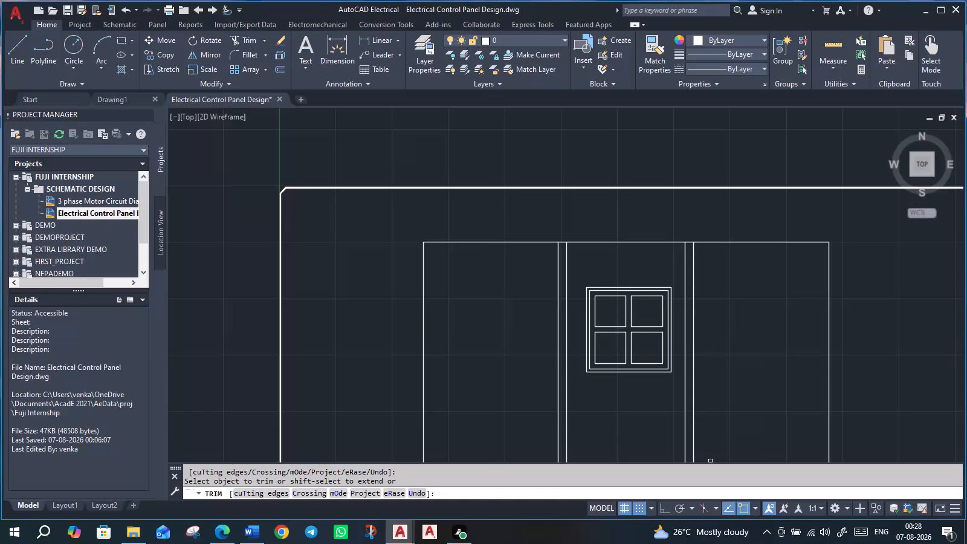
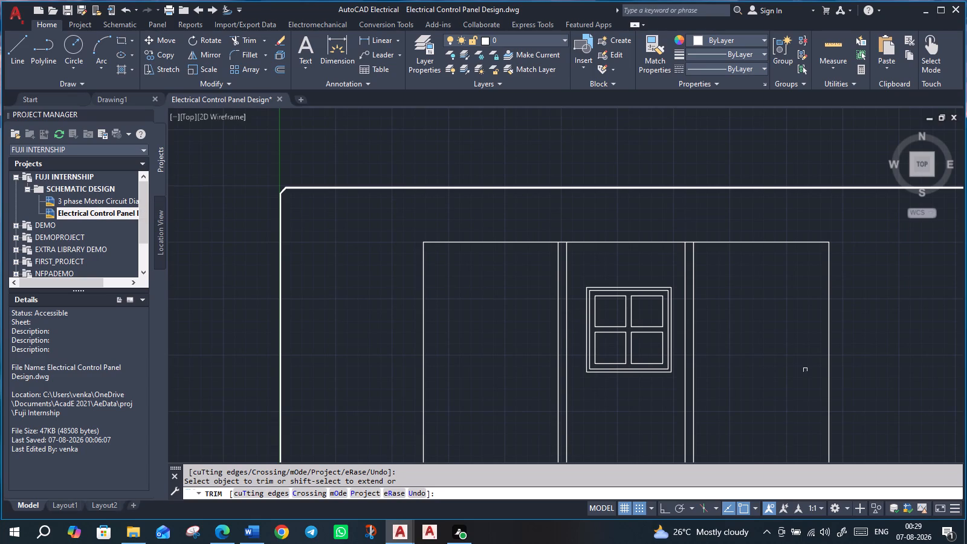
Examine the overall three-column panel layout and the square device in the middle column within the sheet border.
scroll(736, 358, up, 3)
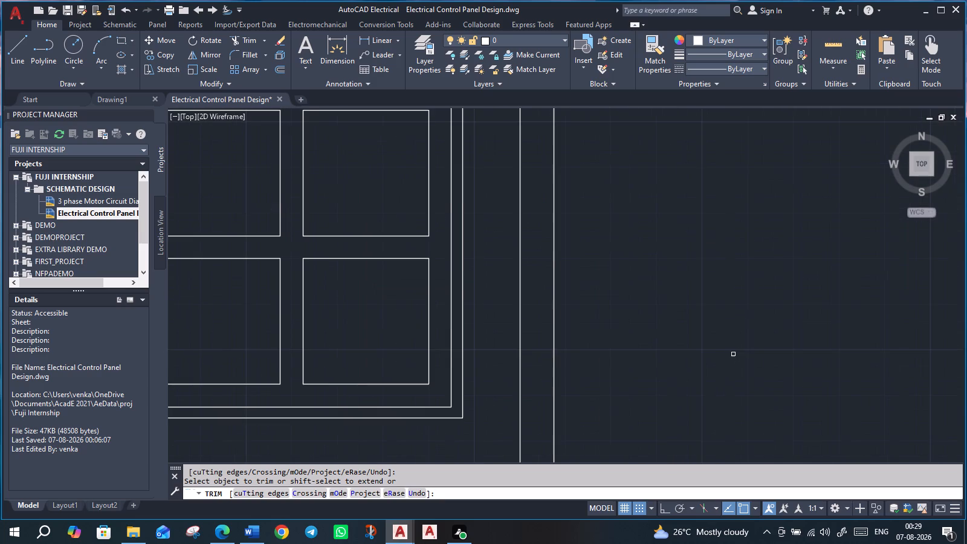
scroll(733, 354, down, 4)
scroll(907, 384, down, 1)
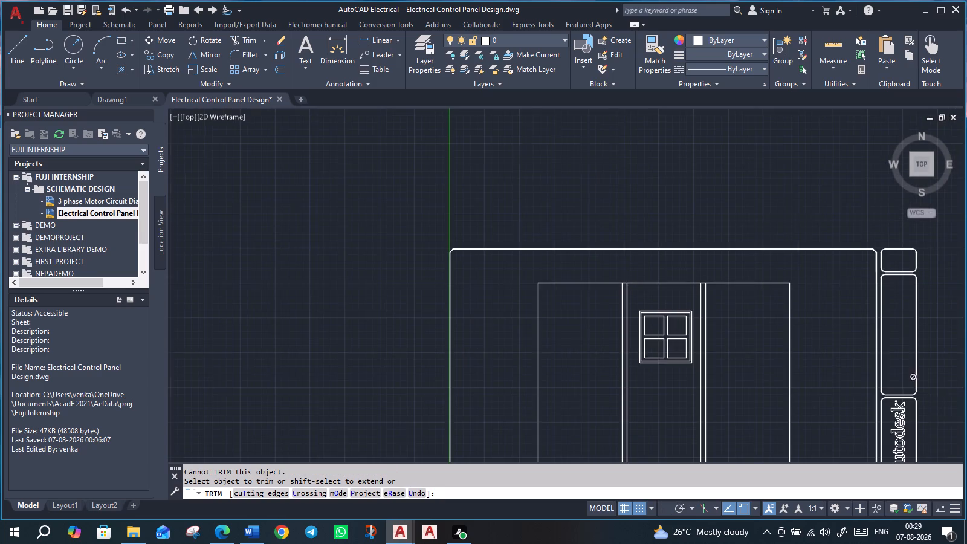
scroll(907, 384, down, 1)
scroll(862, 396, up, 2)
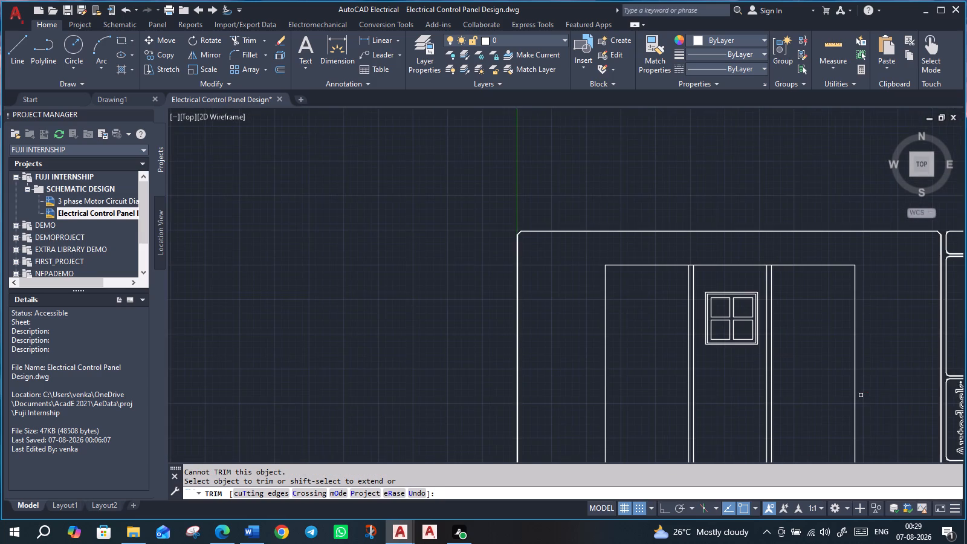
scroll(860, 395, up, 1)
middle_drag(864, 399, 652, 294)
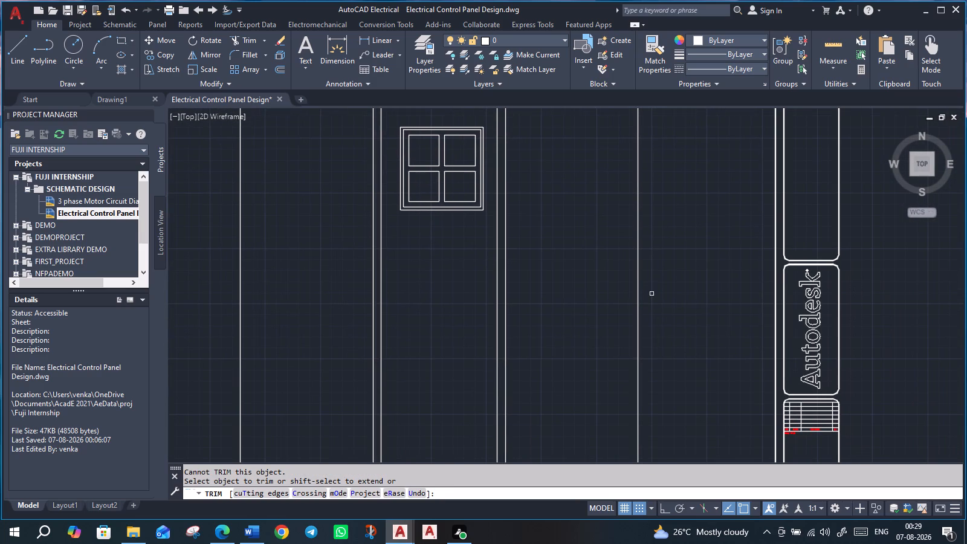
scroll(652, 294, down, 4)
scroll(652, 294, up, 2)
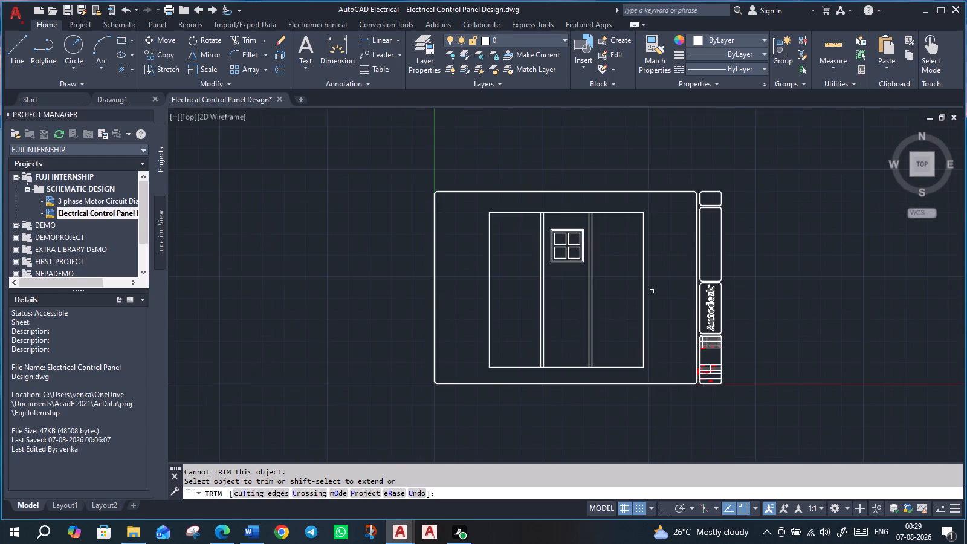
scroll(652, 291, up, 2)
scroll(652, 291, down, 2)
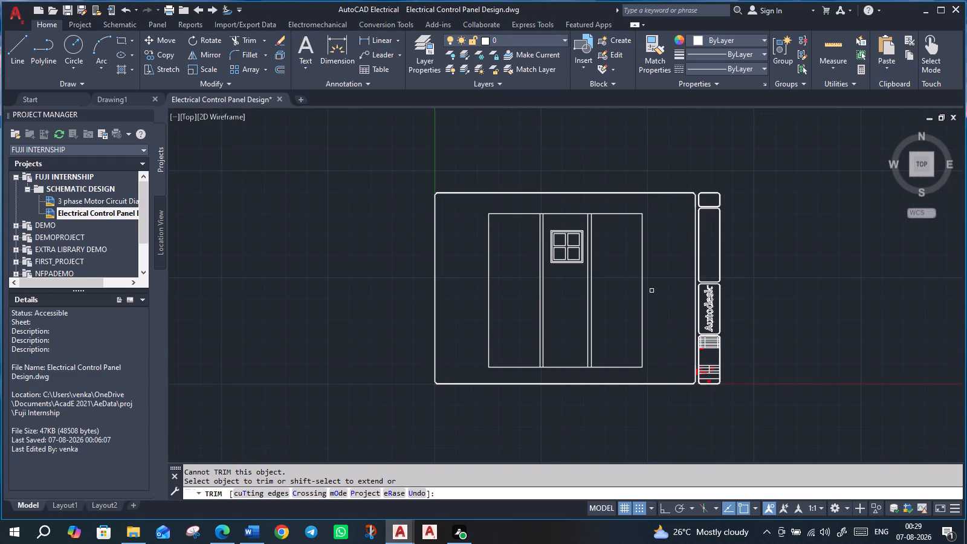
scroll(652, 292, up, 1)
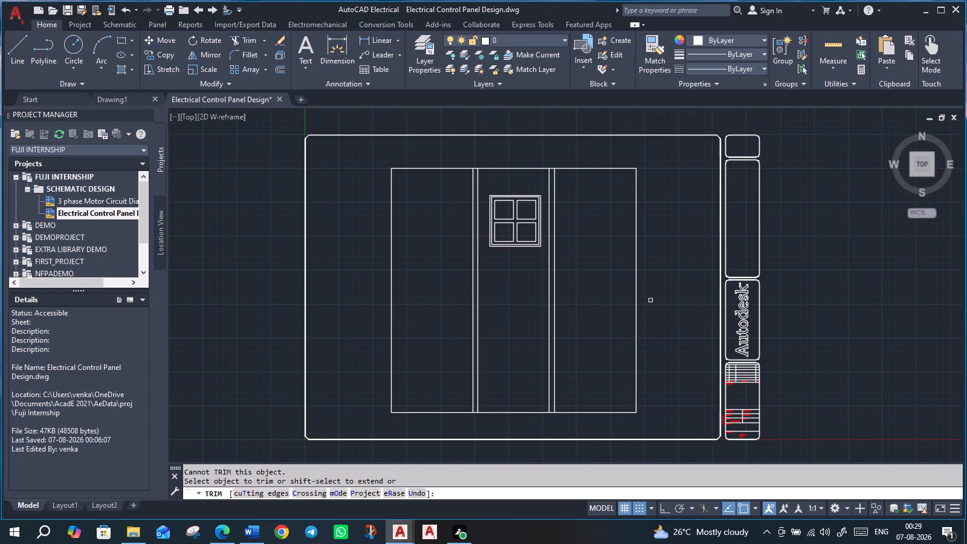
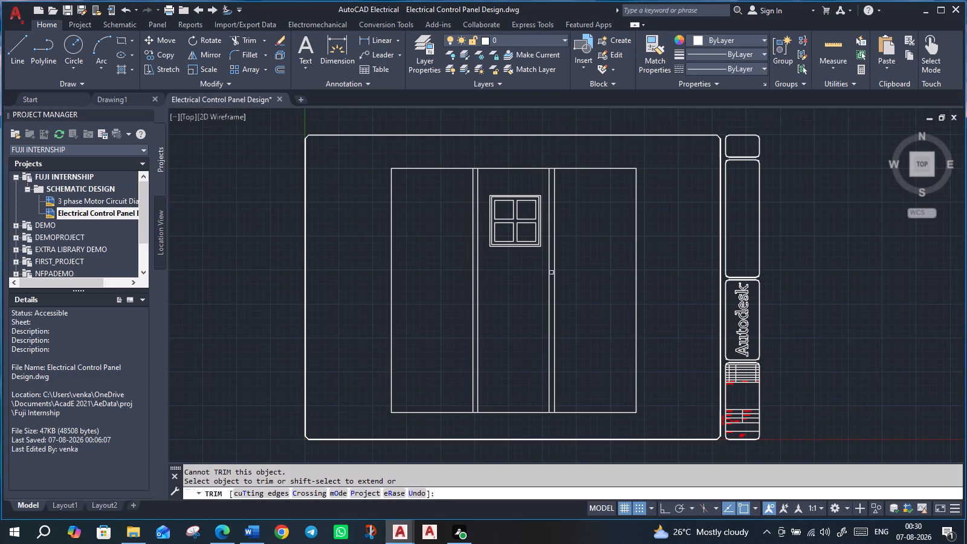
Examine the panel's three columns and the four-square device in the middle column up close.
scroll(551, 273, down, 1)
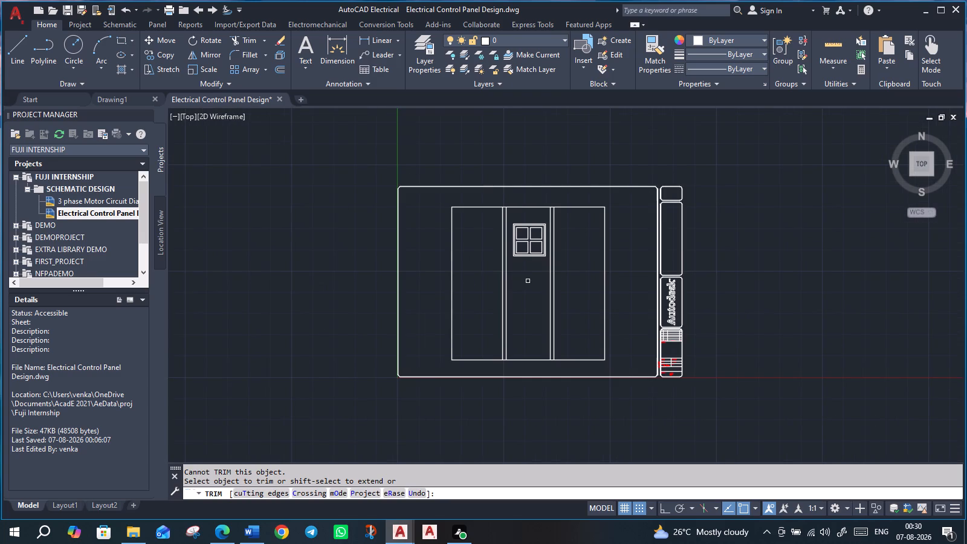
scroll(301, 276, up, 1)
middle_click(357, 283)
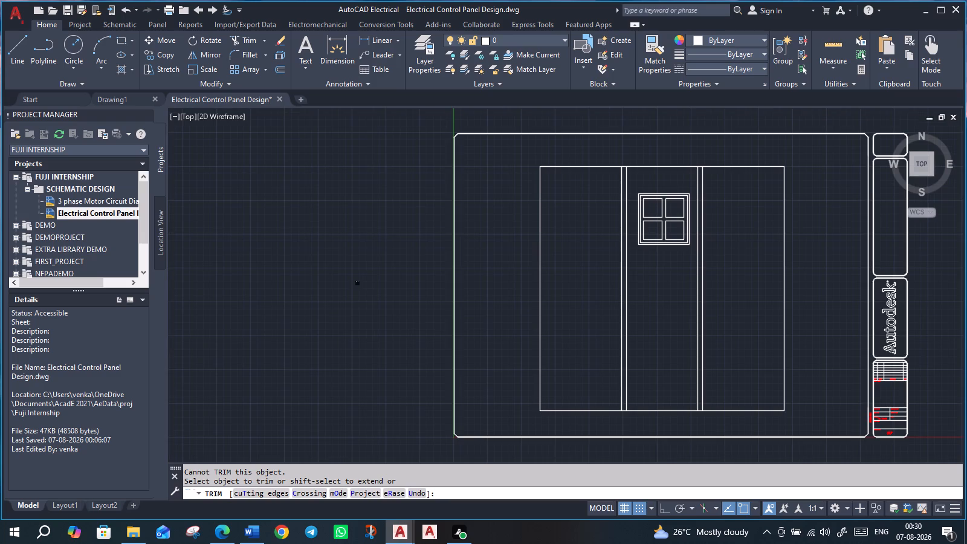
middle_drag(357, 282, 151, 274)
middle_click(396, 270)
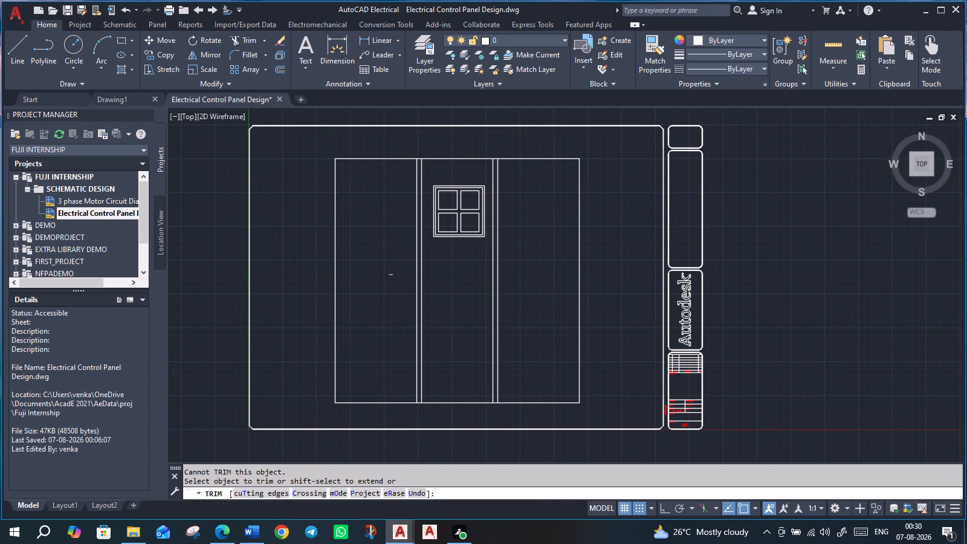
middle_drag(467, 291, 476, 285)
scroll(456, 250, up, 2)
scroll(537, 249, down, 4)
scroll(537, 249, up, 2)
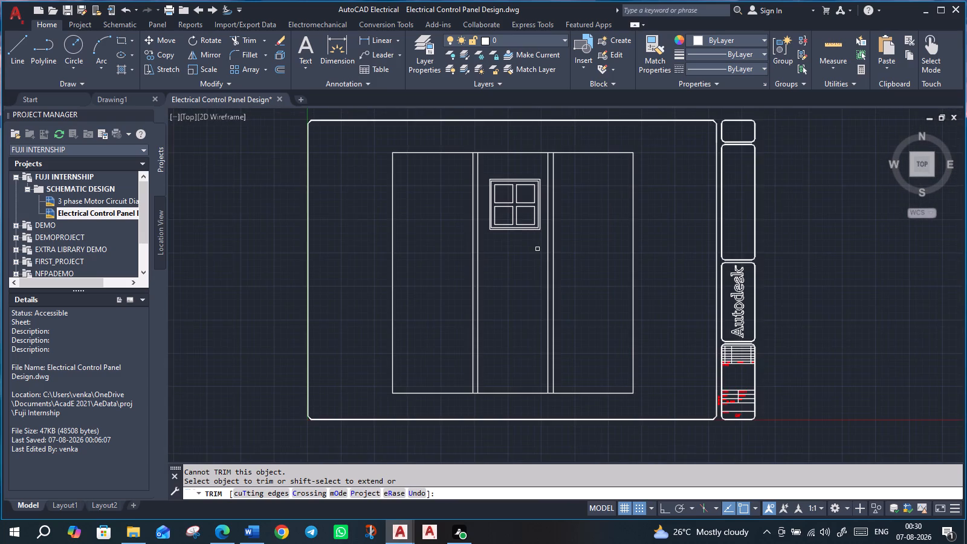
scroll(537, 249, up, 1)
scroll(537, 249, down, 1)
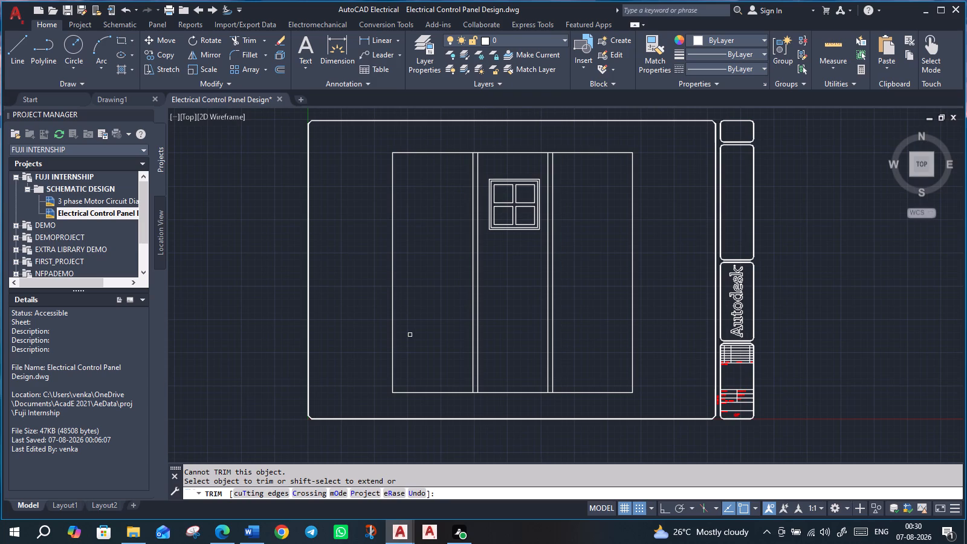
scroll(410, 335, up, 2)
scroll(410, 331, down, 3)
scroll(410, 331, up, 2)
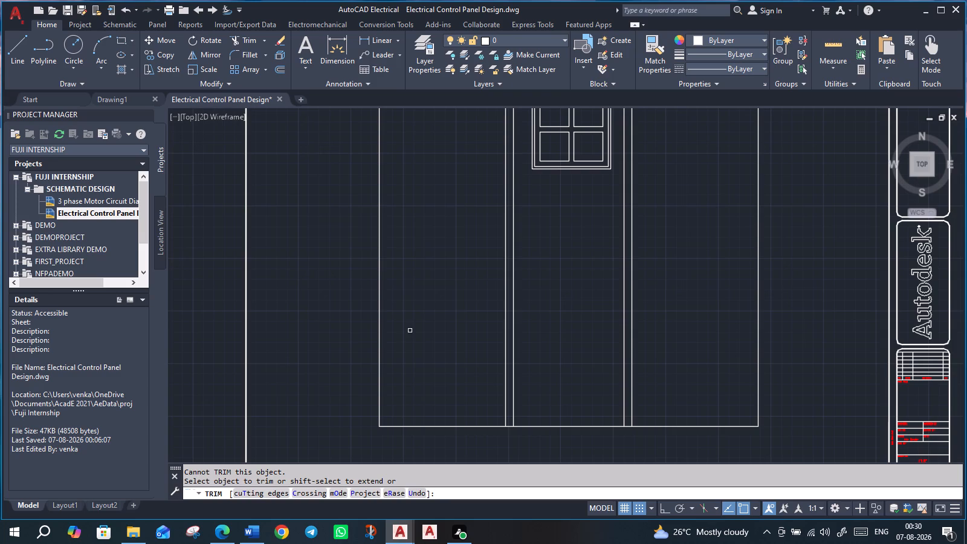
scroll(736, 287, up, 3)
scroll(736, 286, down, 3)
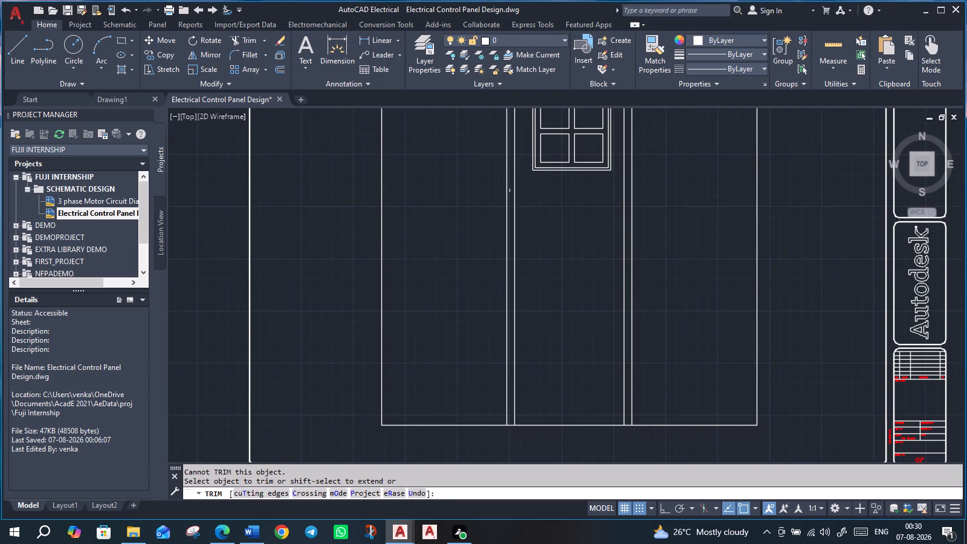
middle_drag(512, 195, 476, 333)
scroll(582, 299, up, 1)
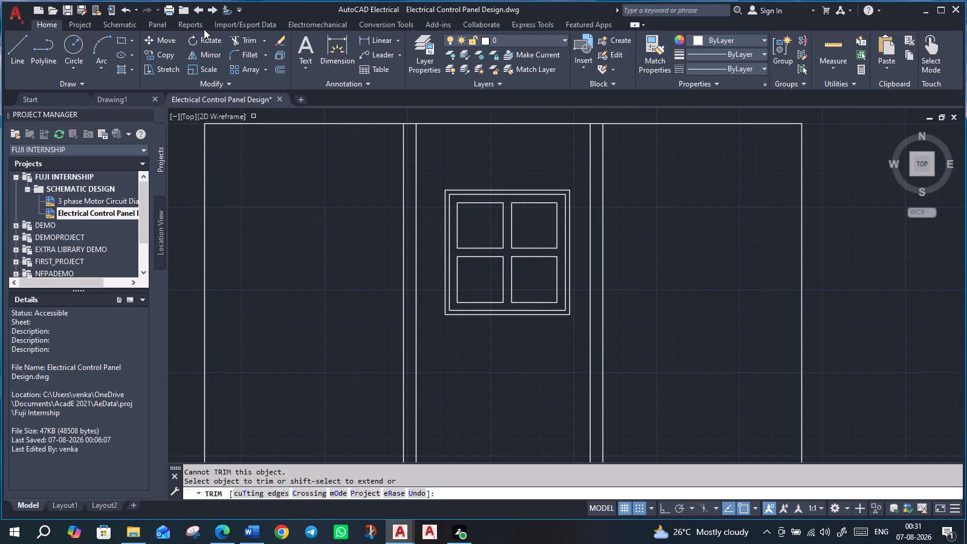
Draw a small horizontal rectangle in the upper part of the left column, beside the four-square device.
click(122, 40)
scroll(768, 323, down, 2)
middle_drag(868, 397, 671, 242)
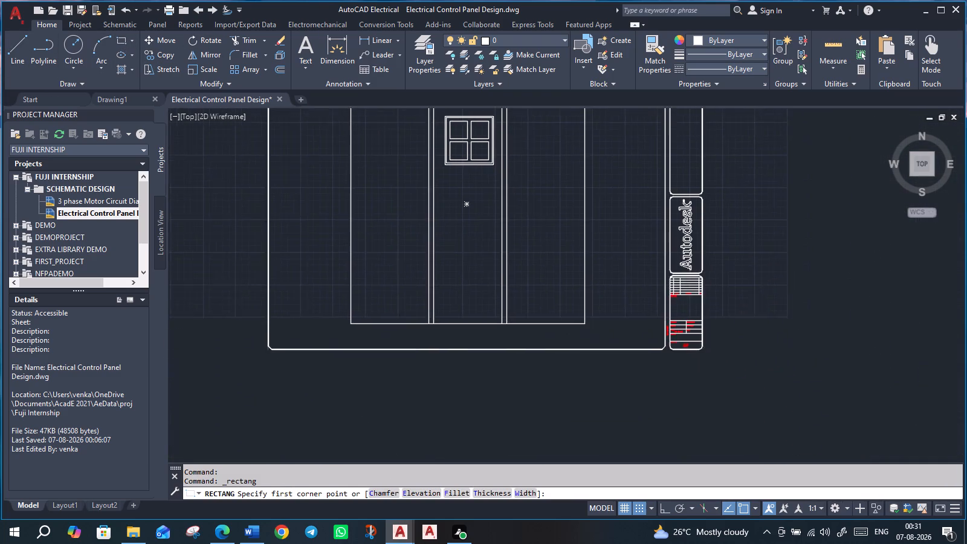
middle_drag(671, 242, 692, 338)
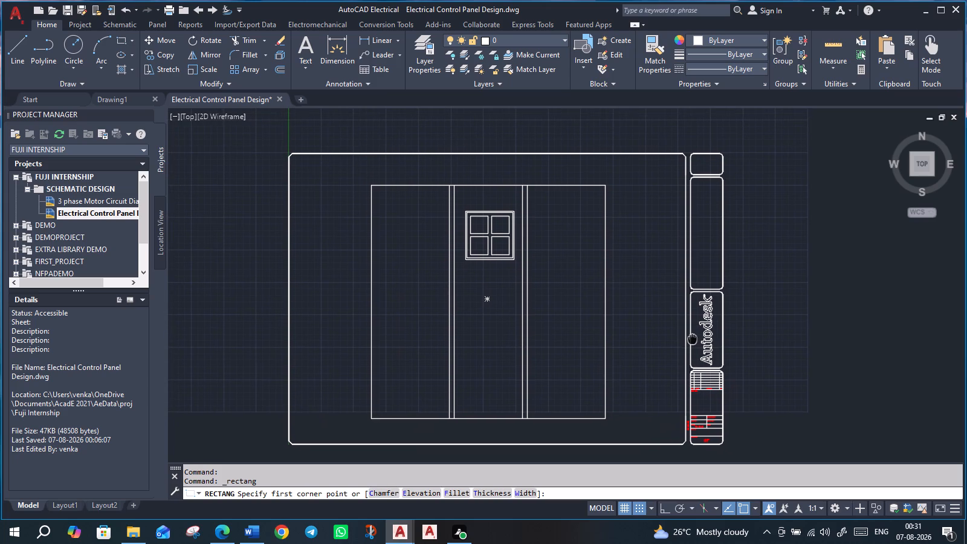
middle_drag(692, 338, 693, 345)
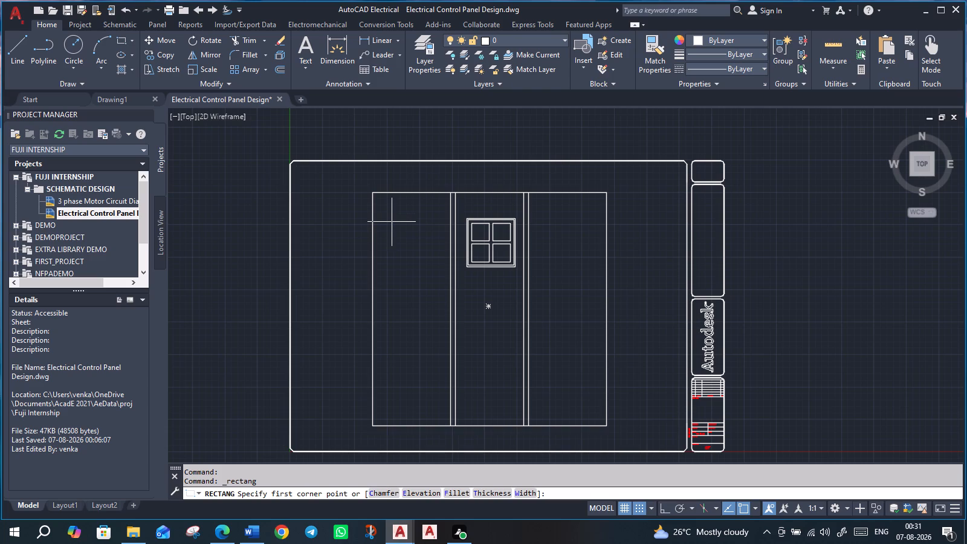
drag(392, 222, 442, 235)
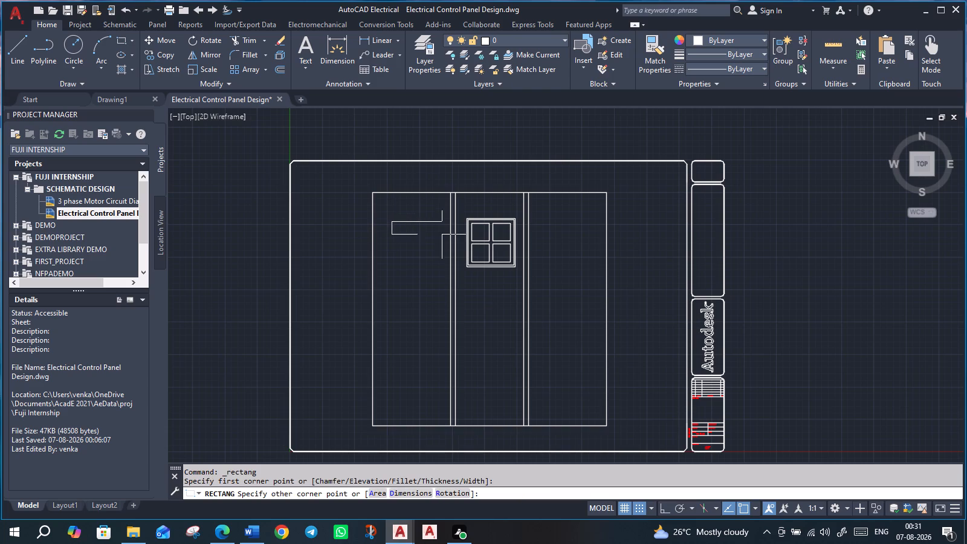
drag(442, 235, 428, 253)
drag(428, 253, 434, 254)
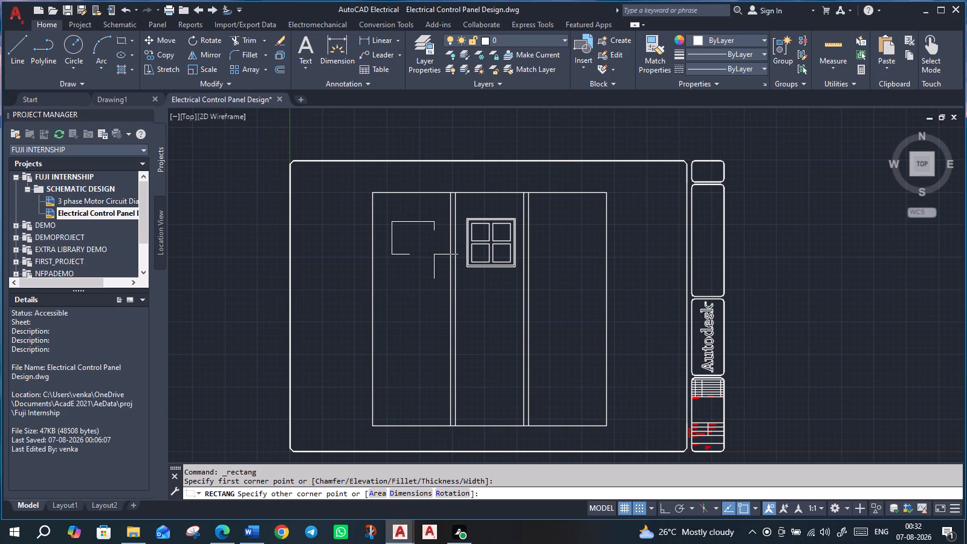
drag(434, 254, 434, 257)
drag(434, 257, 435, 239)
drag(435, 239, 433, 250)
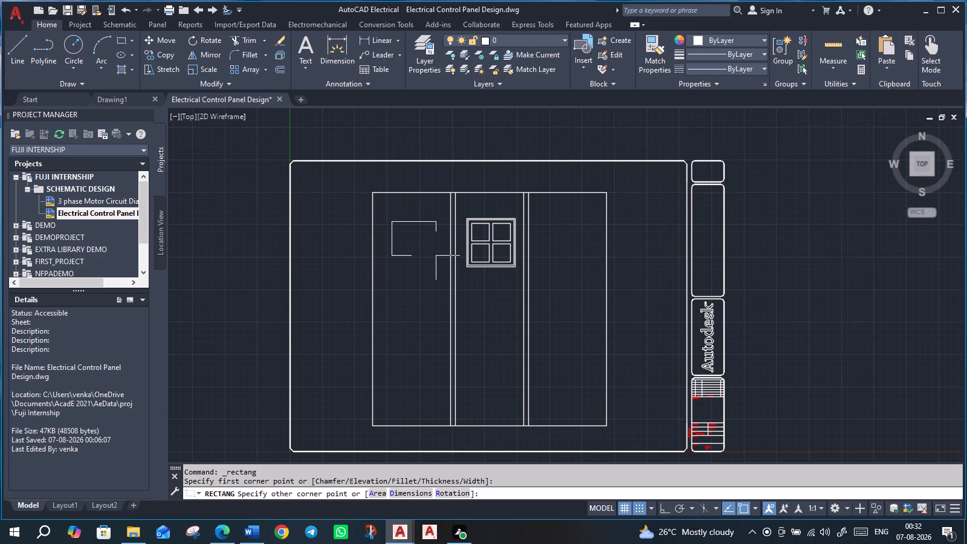
click(436, 255)
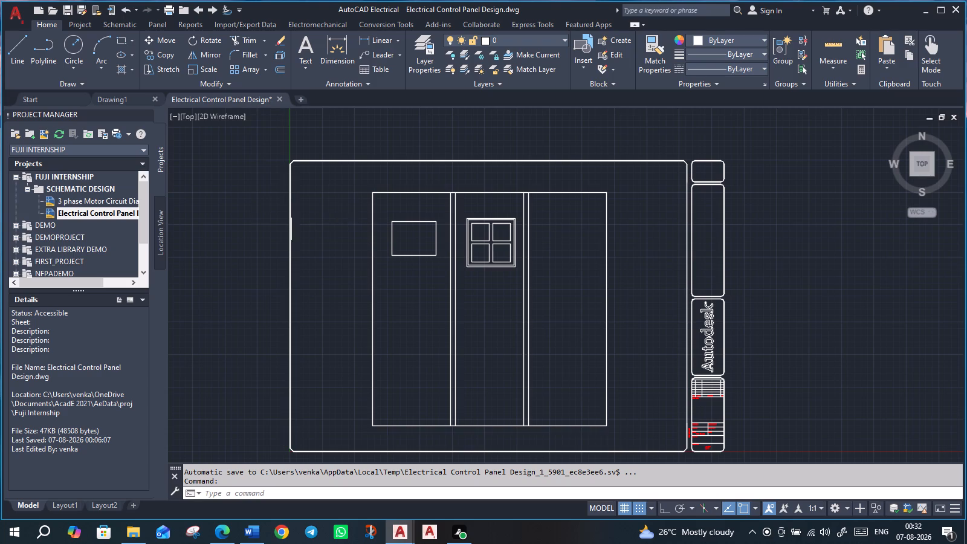
Offset the panel's left edge and the left column's right boundary line about 1 inch inward, near the new rectangle's sides.
scroll(415, 213, up, 2)
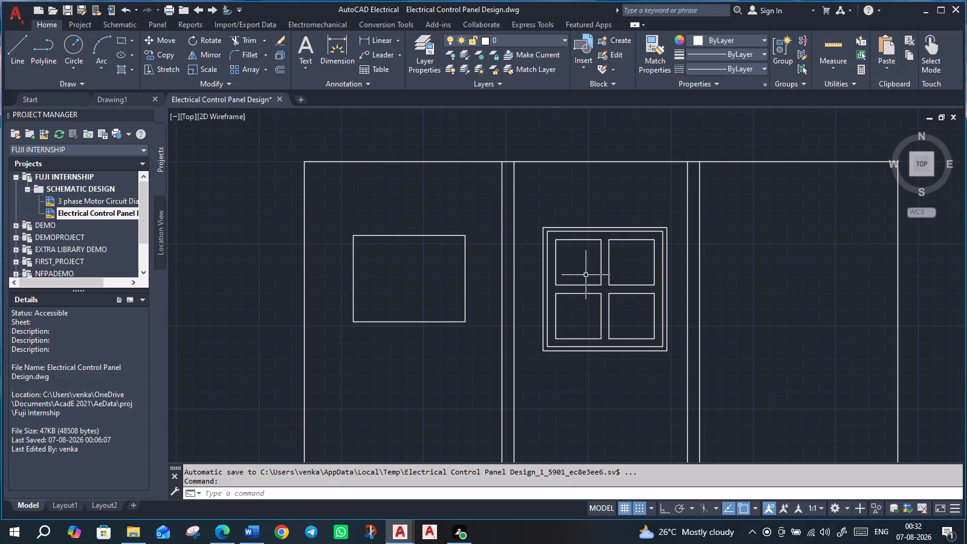
scroll(583, 275, down, 1)
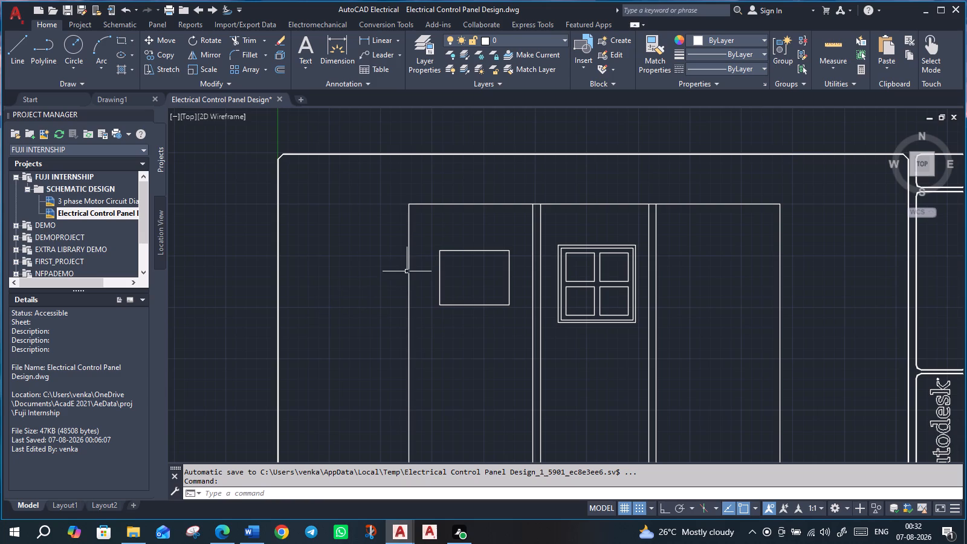
click(410, 265)
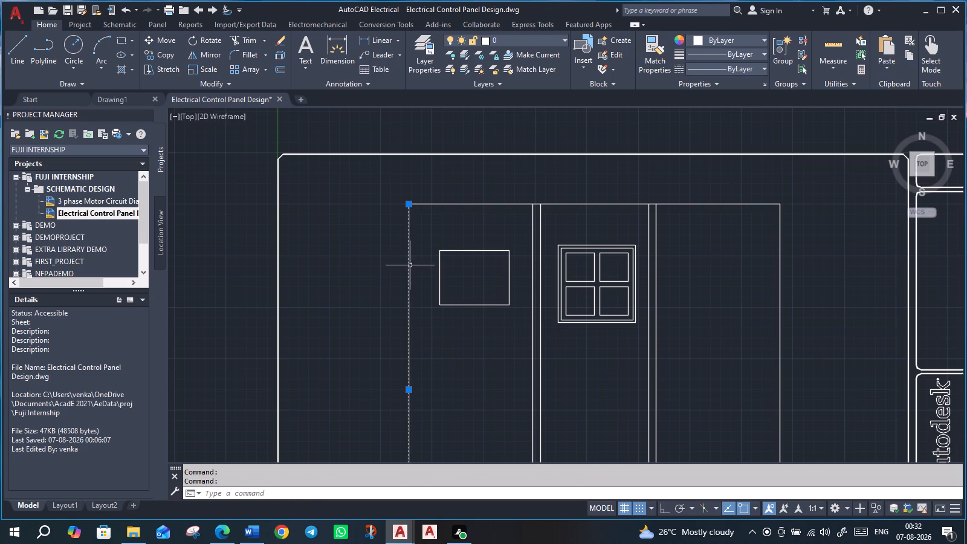
key(o)
key(Return)
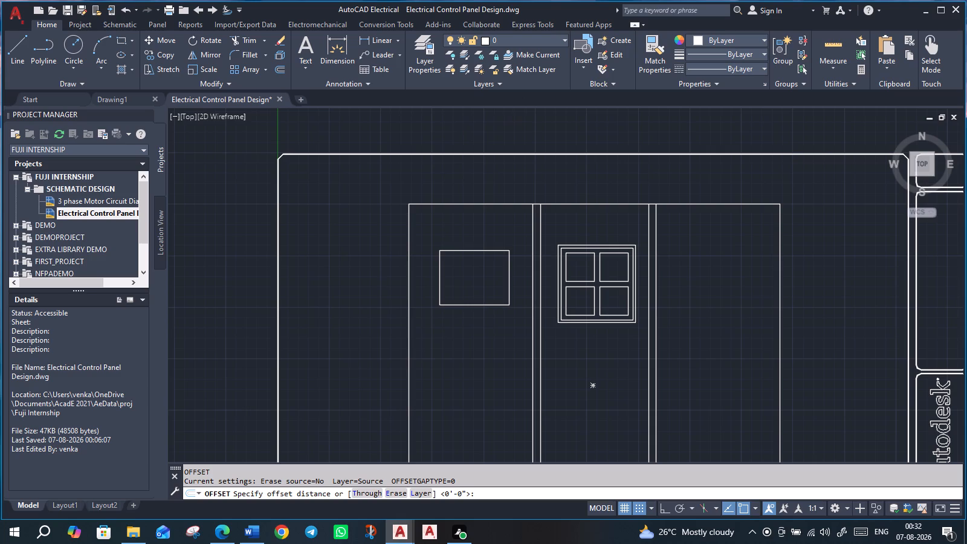
click(408, 271)
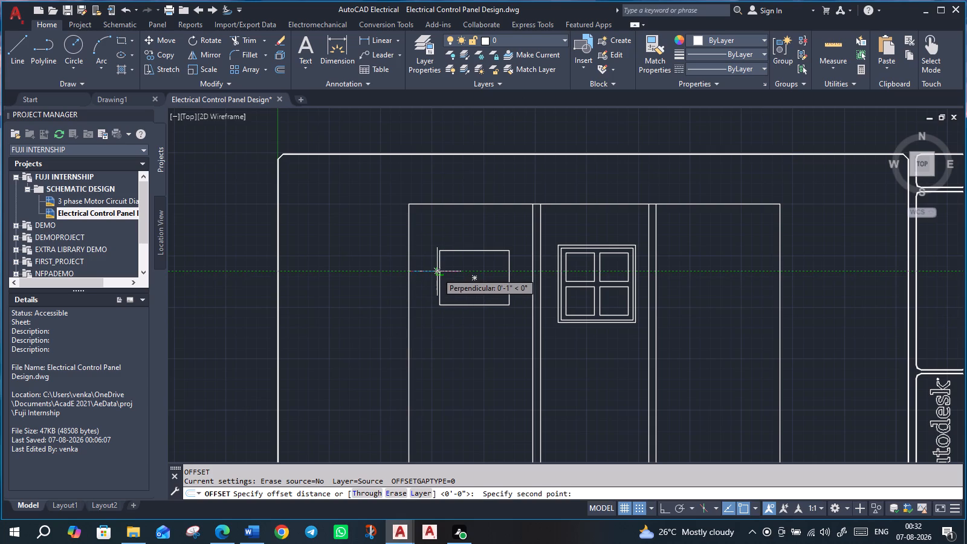
click(437, 273)
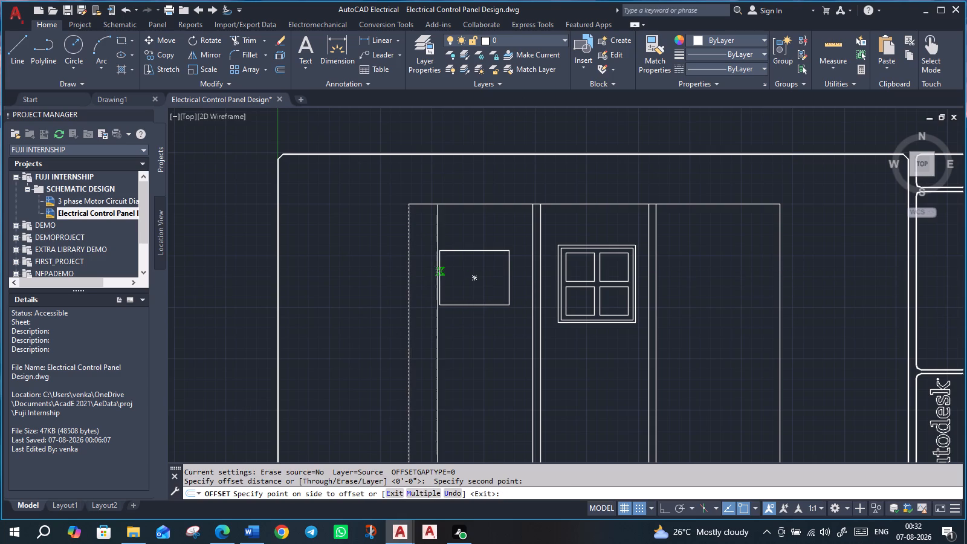
click(531, 263)
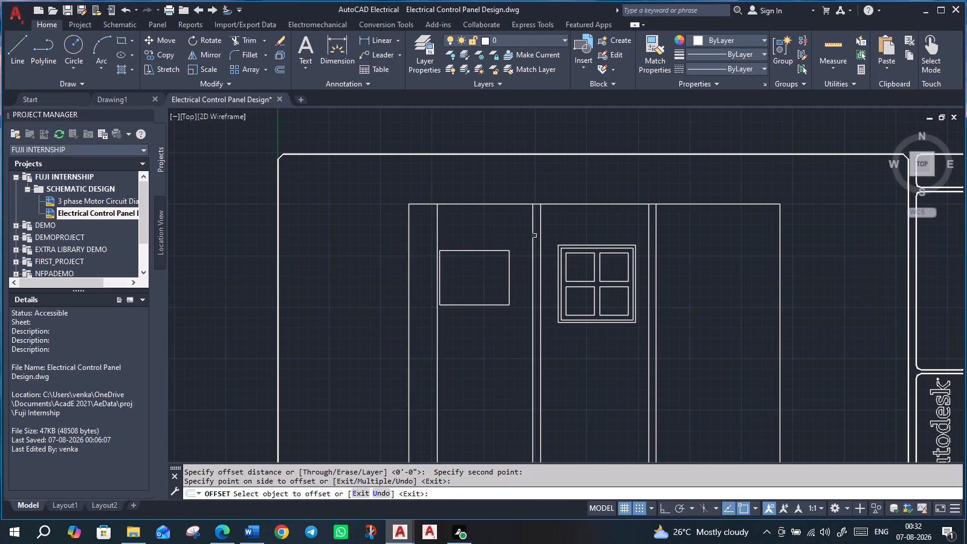
click(531, 241)
click(508, 245)
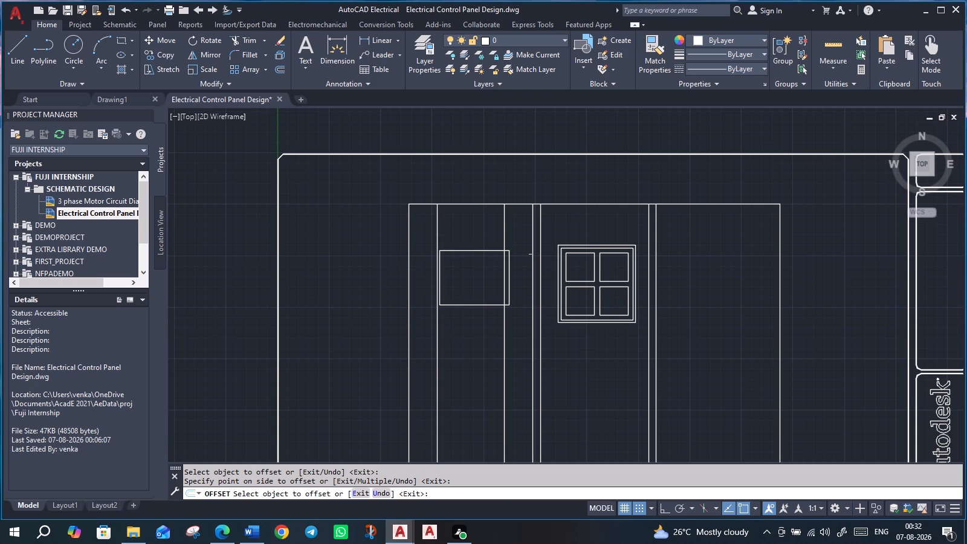
scroll(545, 255, up, 1)
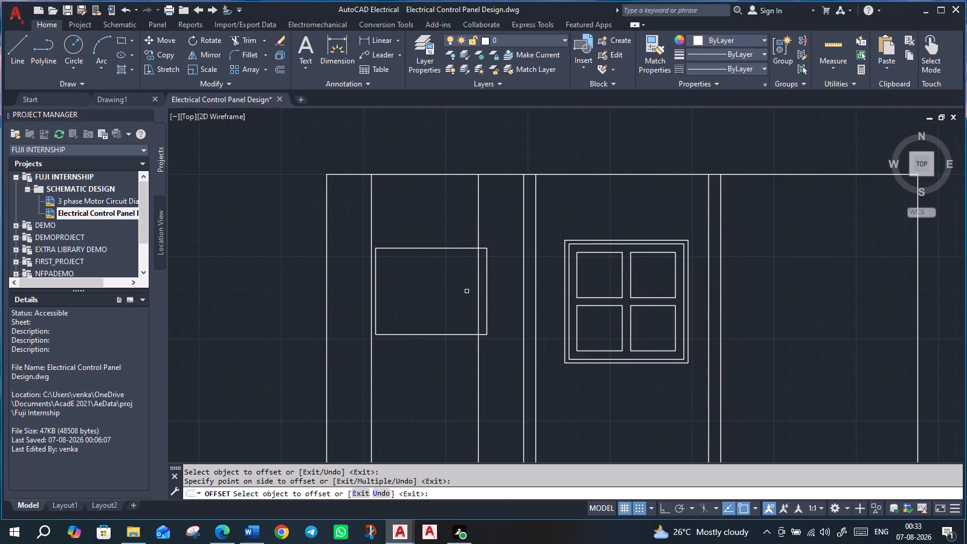
key(Escape)
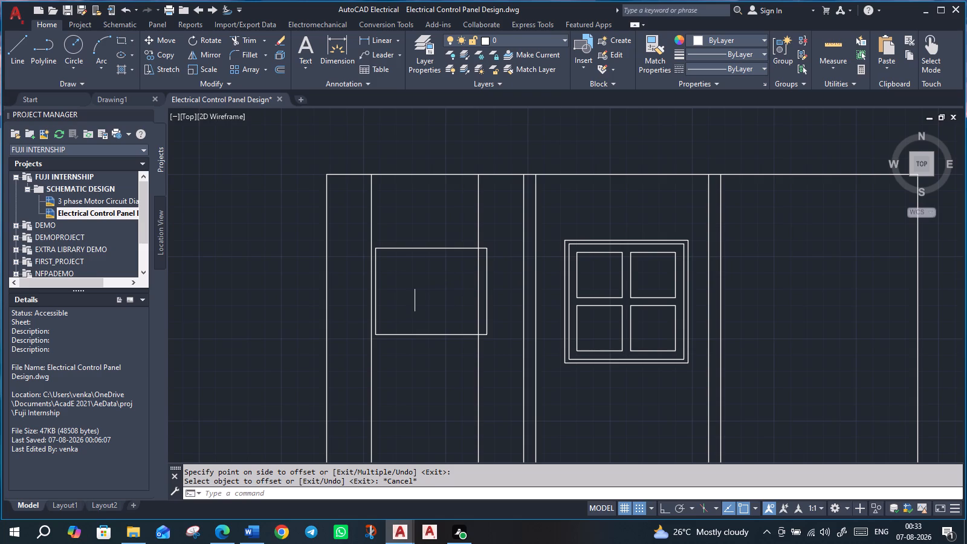
Offset the panel's left edge into the left column once more, using the 1-inch distance.
scroll(387, 301, down, 1)
middle_drag(479, 398, 516, 202)
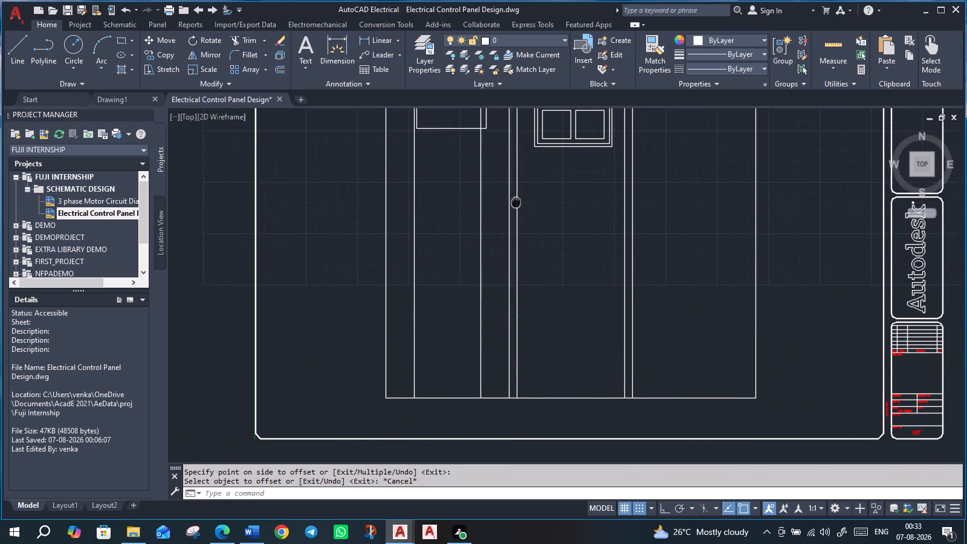
middle_drag(516, 202, 516, 199)
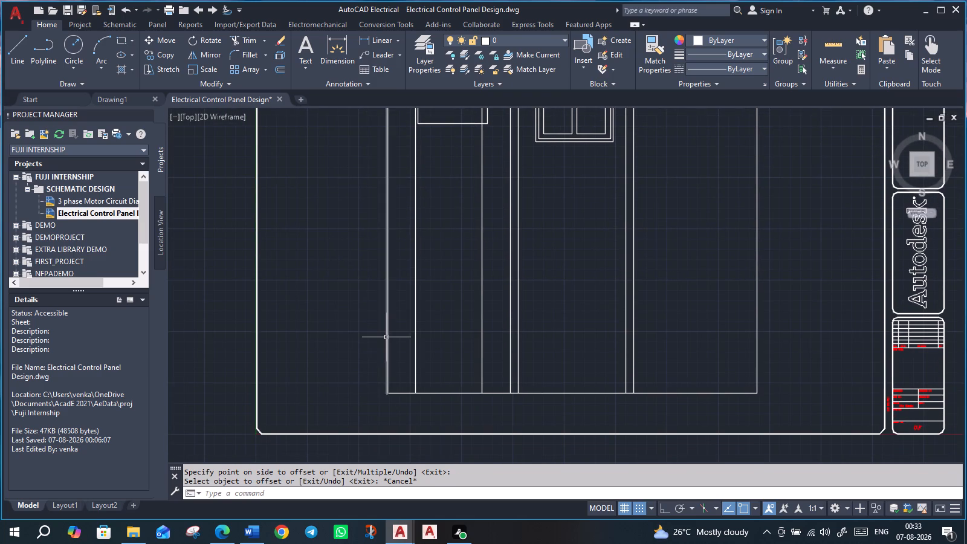
key(Return)
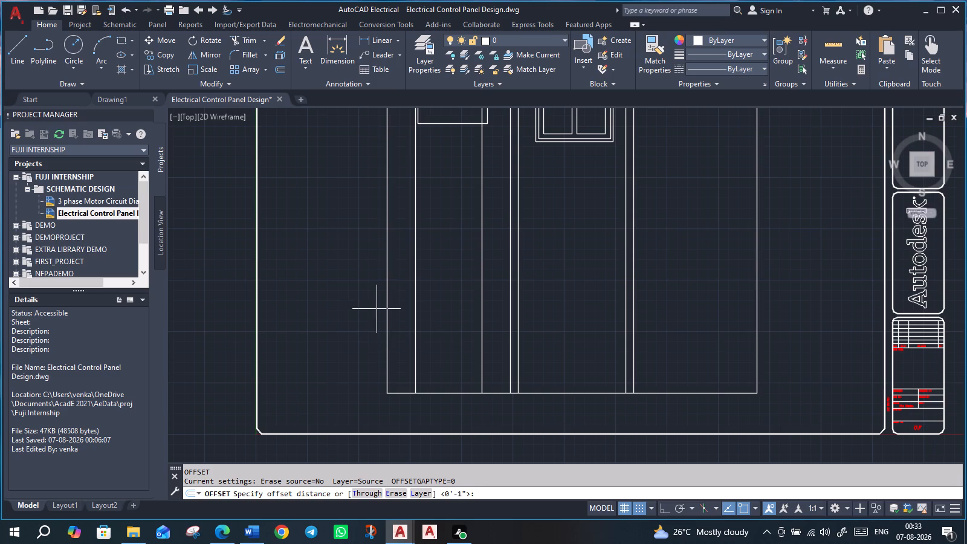
key(Return)
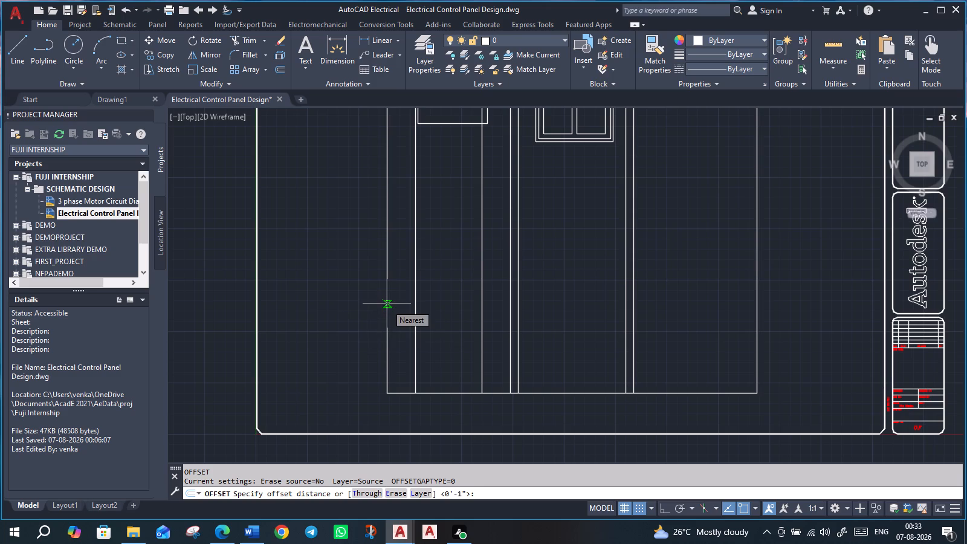
click(387, 305)
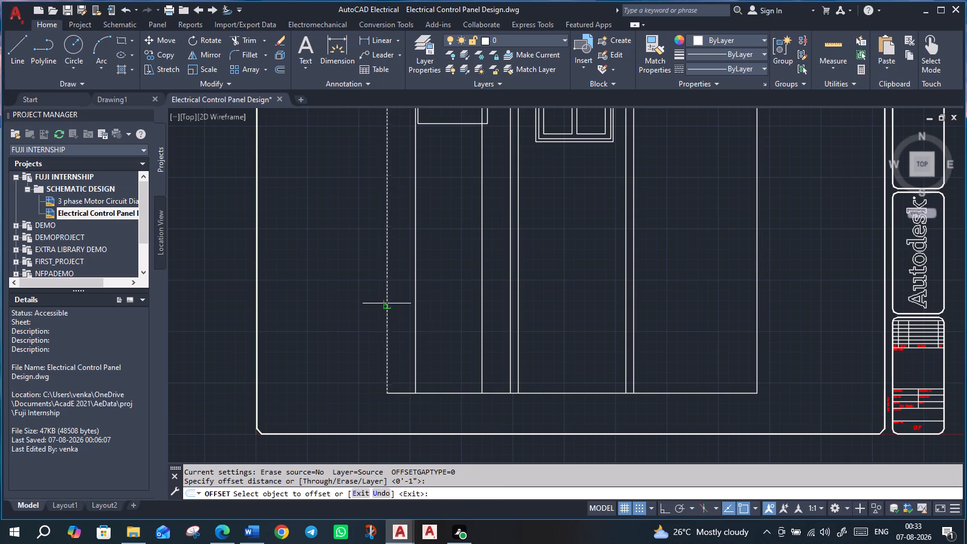
click(458, 317)
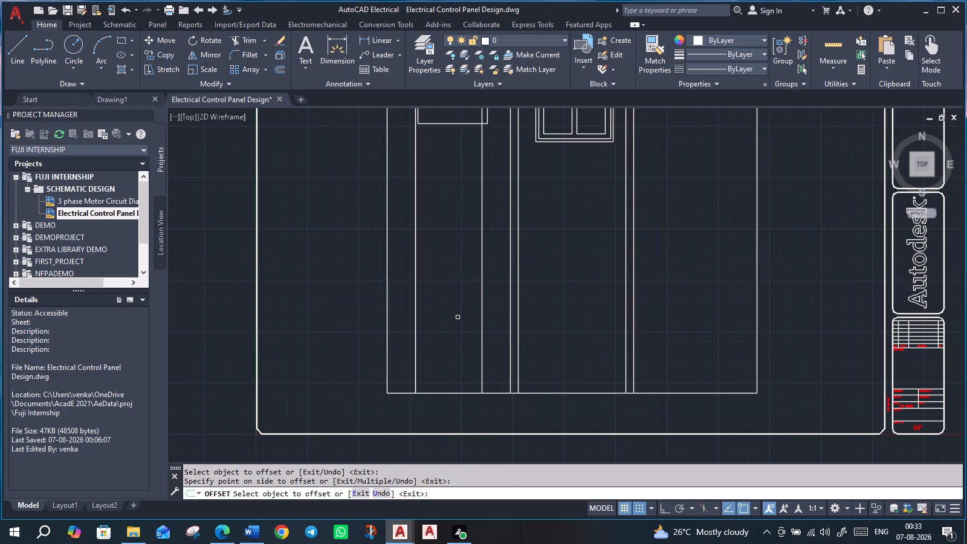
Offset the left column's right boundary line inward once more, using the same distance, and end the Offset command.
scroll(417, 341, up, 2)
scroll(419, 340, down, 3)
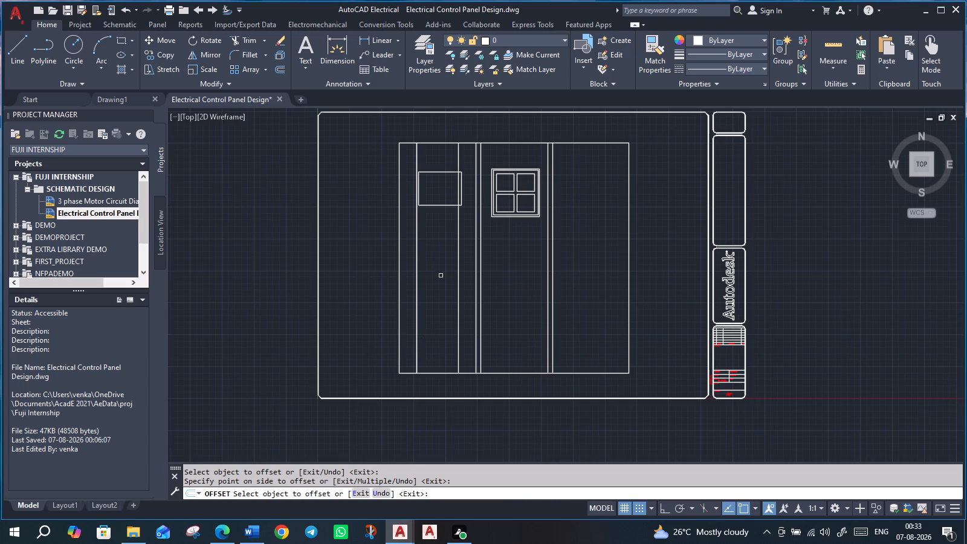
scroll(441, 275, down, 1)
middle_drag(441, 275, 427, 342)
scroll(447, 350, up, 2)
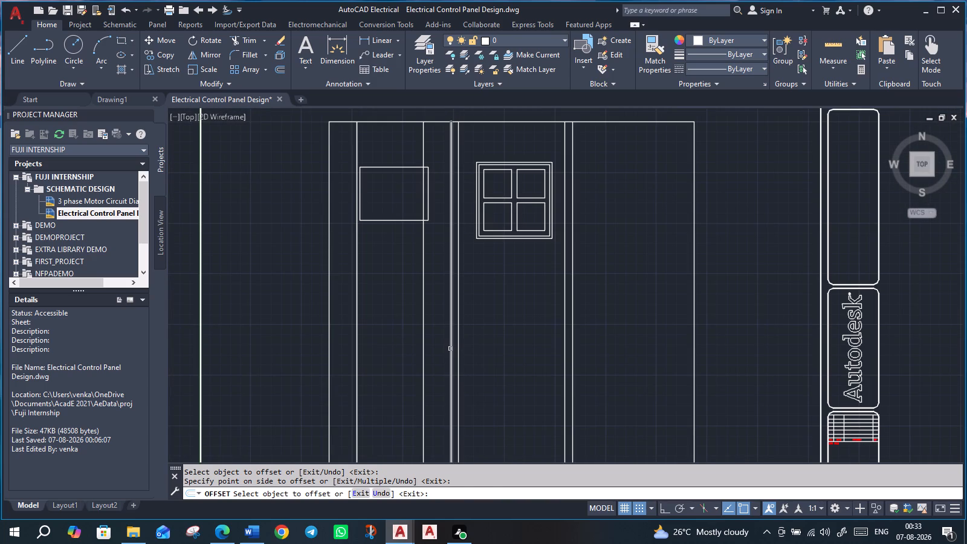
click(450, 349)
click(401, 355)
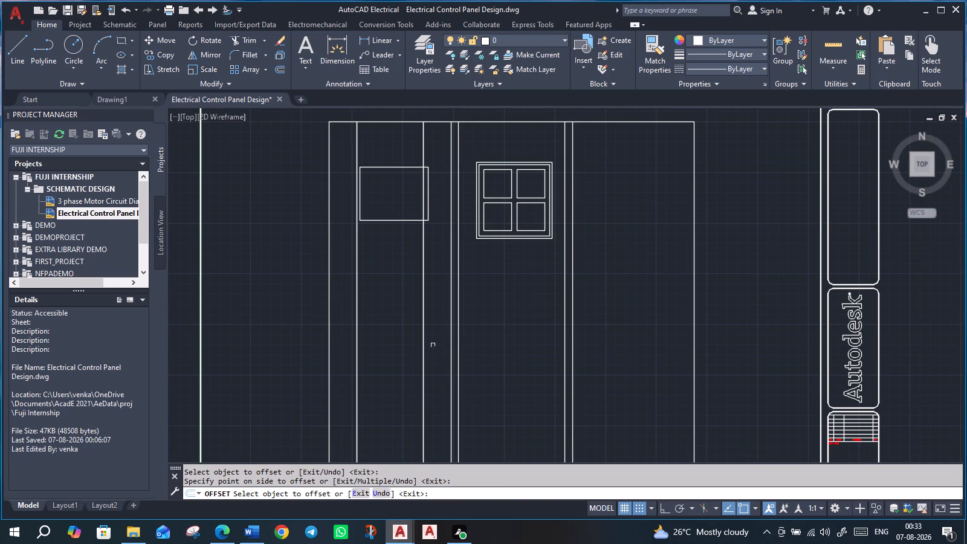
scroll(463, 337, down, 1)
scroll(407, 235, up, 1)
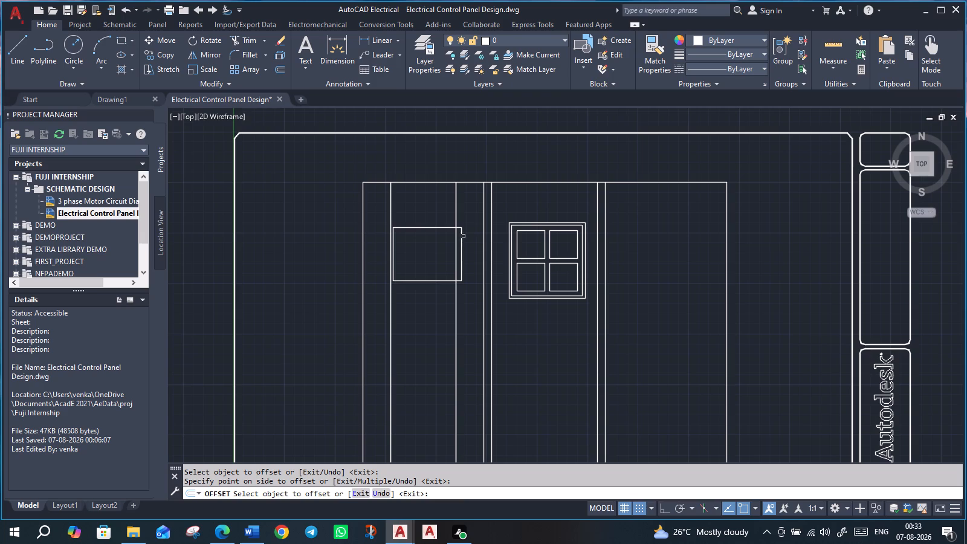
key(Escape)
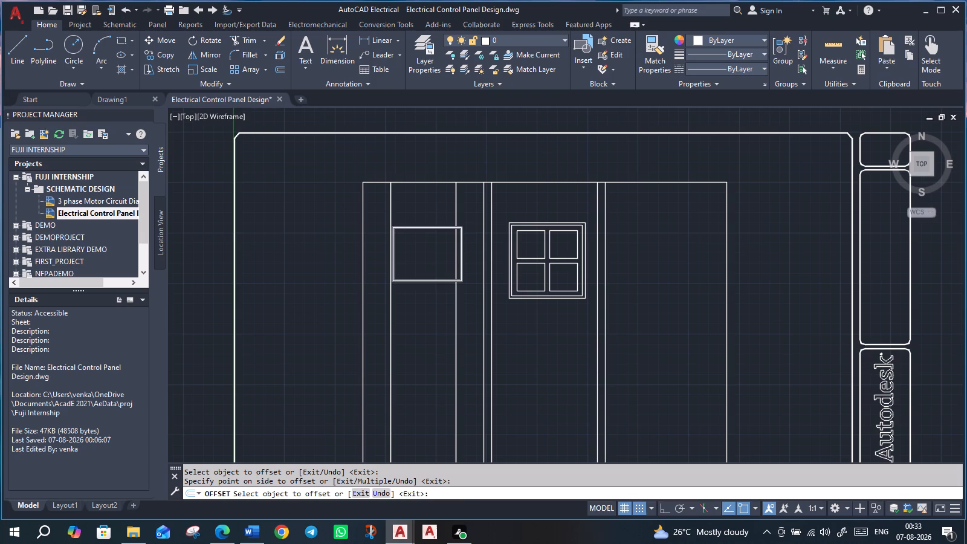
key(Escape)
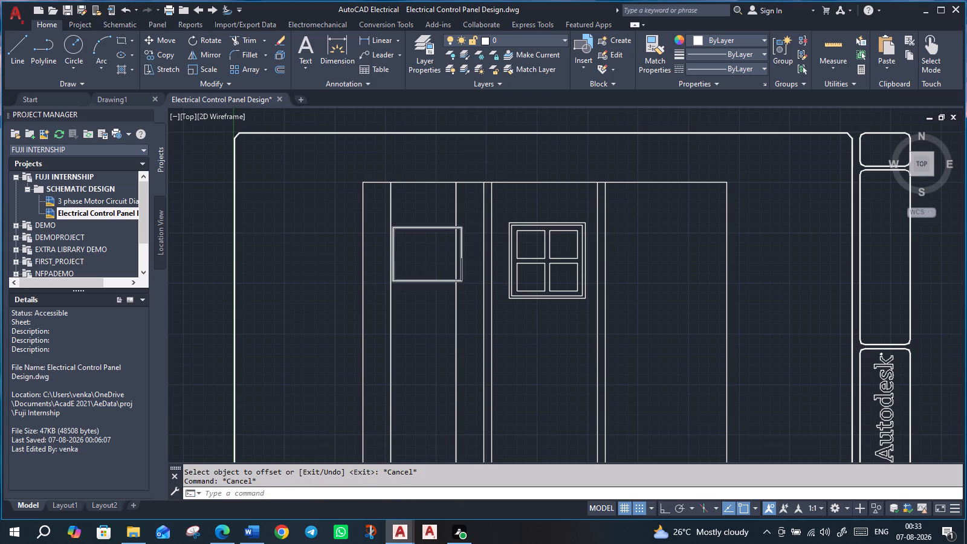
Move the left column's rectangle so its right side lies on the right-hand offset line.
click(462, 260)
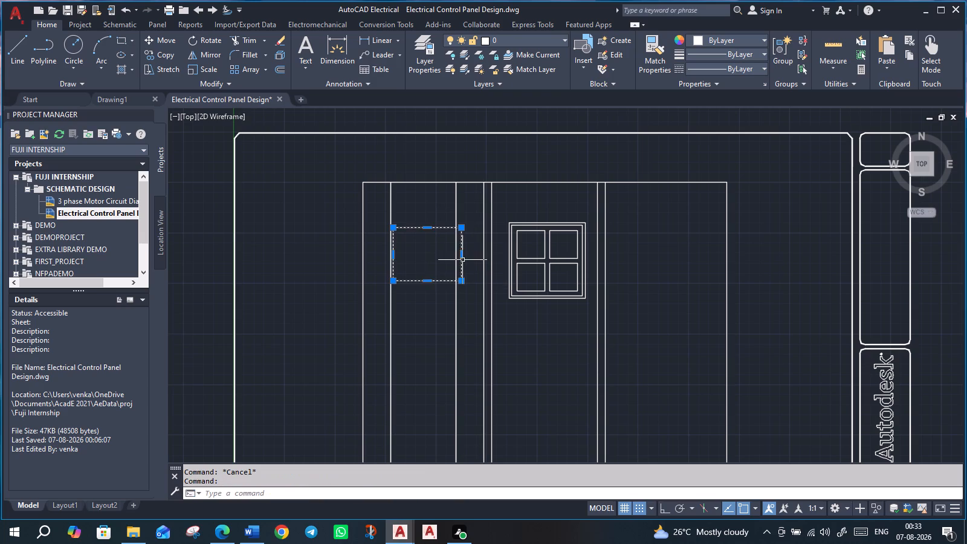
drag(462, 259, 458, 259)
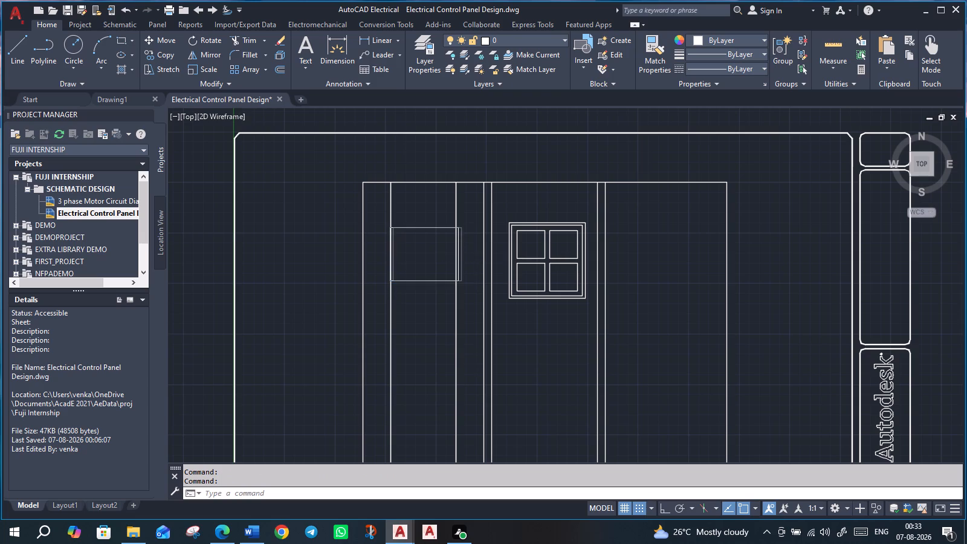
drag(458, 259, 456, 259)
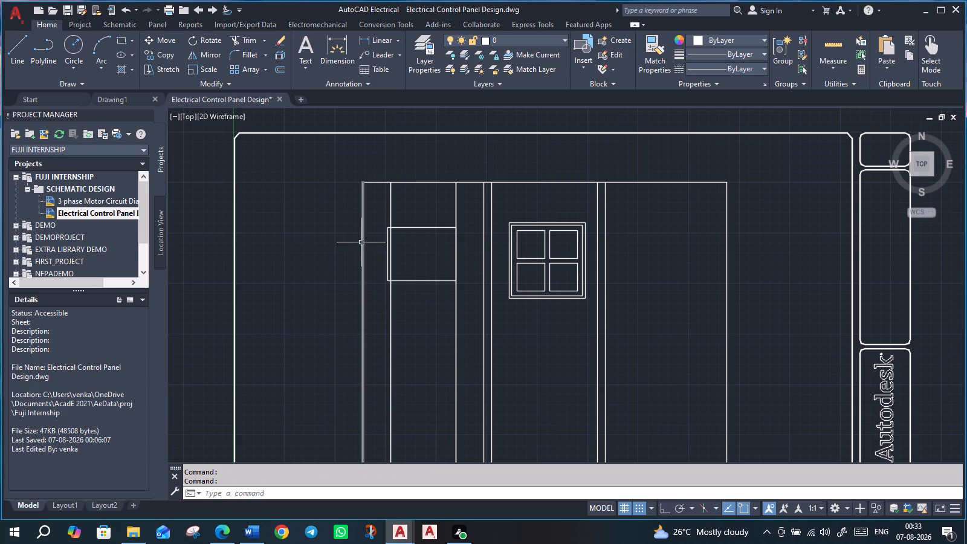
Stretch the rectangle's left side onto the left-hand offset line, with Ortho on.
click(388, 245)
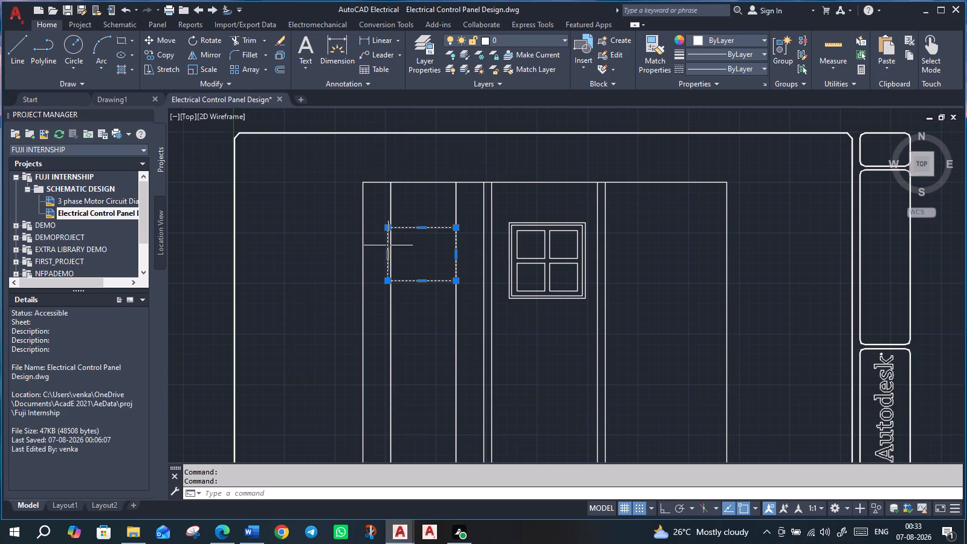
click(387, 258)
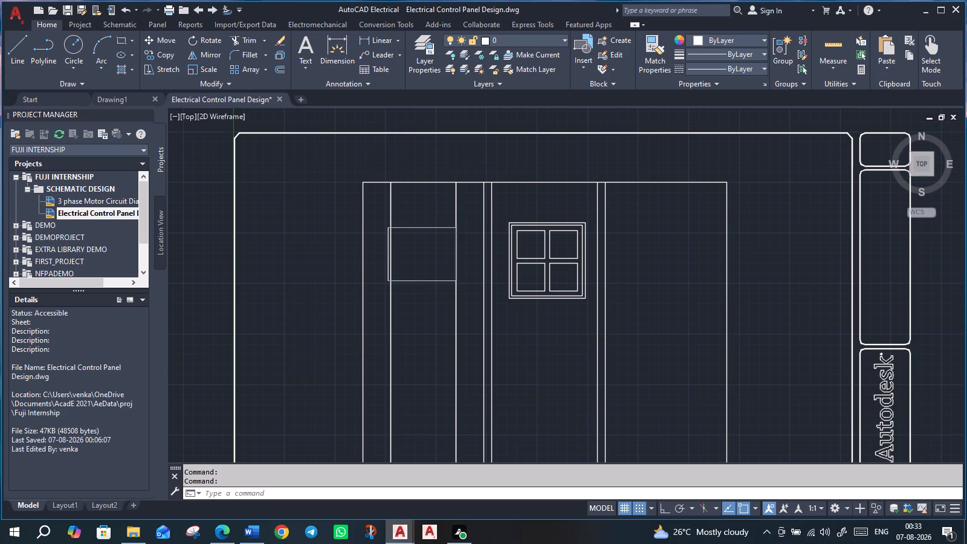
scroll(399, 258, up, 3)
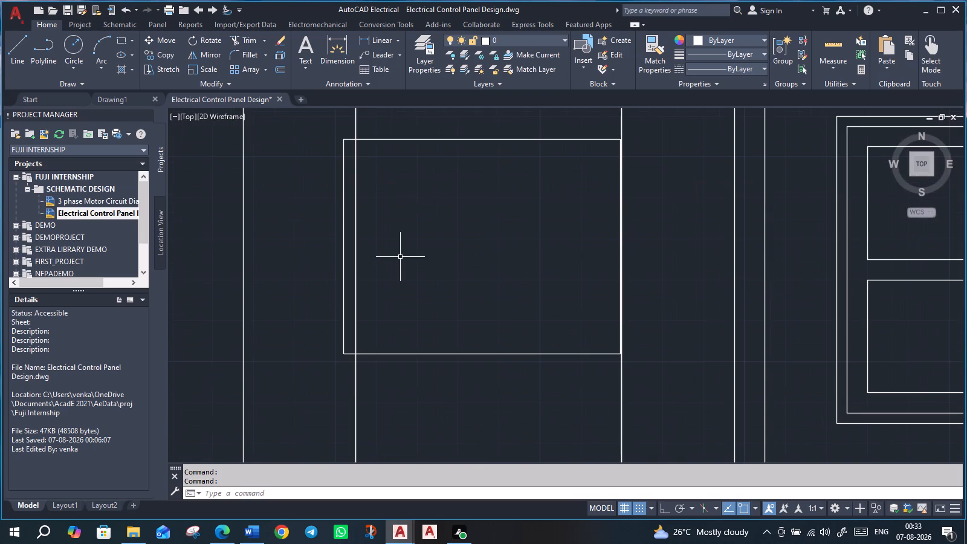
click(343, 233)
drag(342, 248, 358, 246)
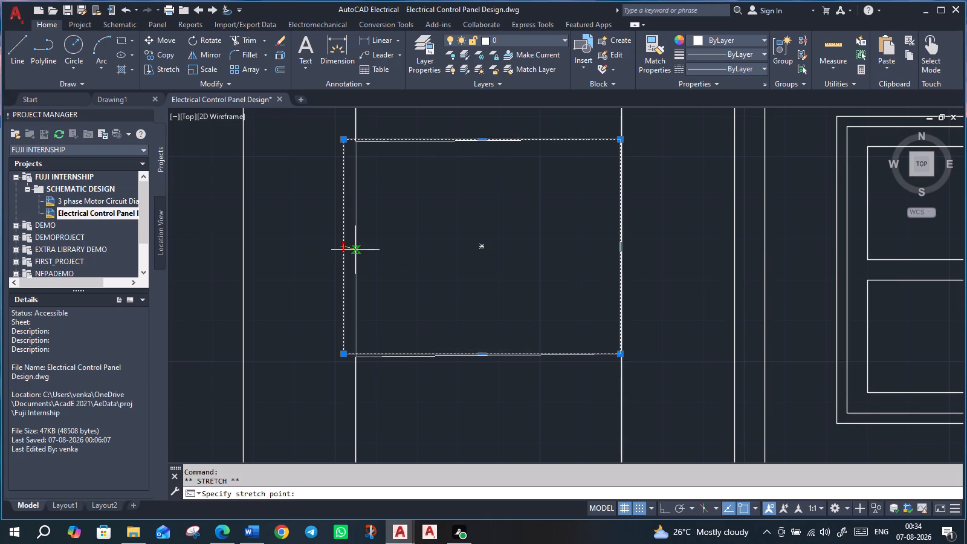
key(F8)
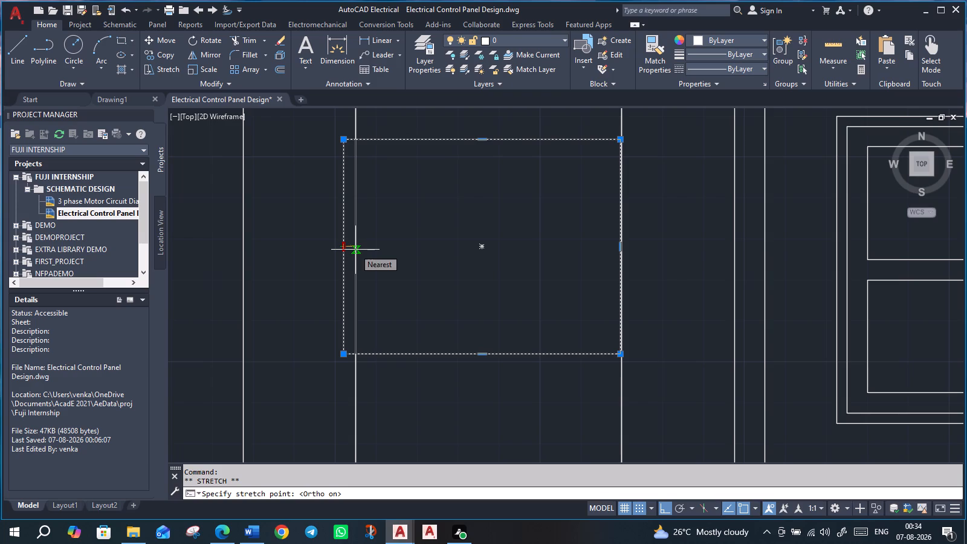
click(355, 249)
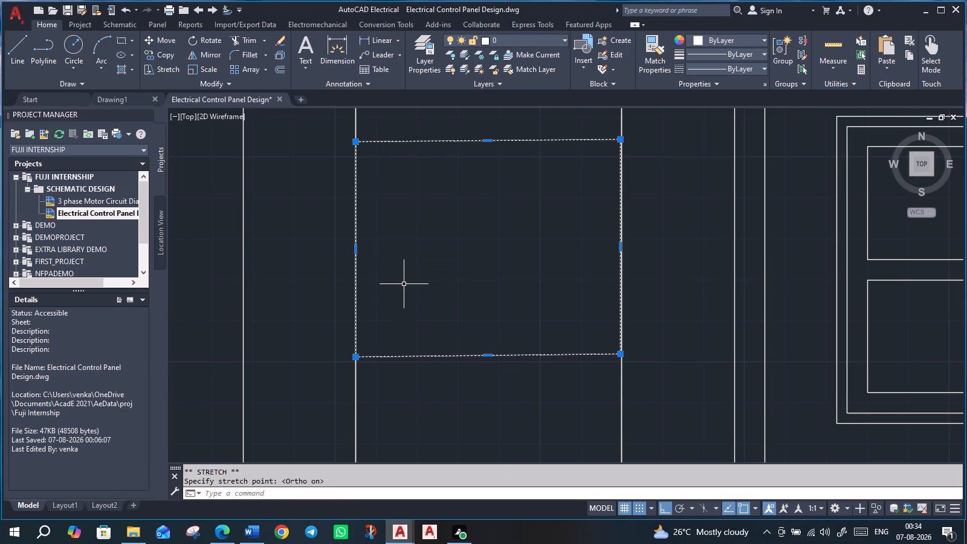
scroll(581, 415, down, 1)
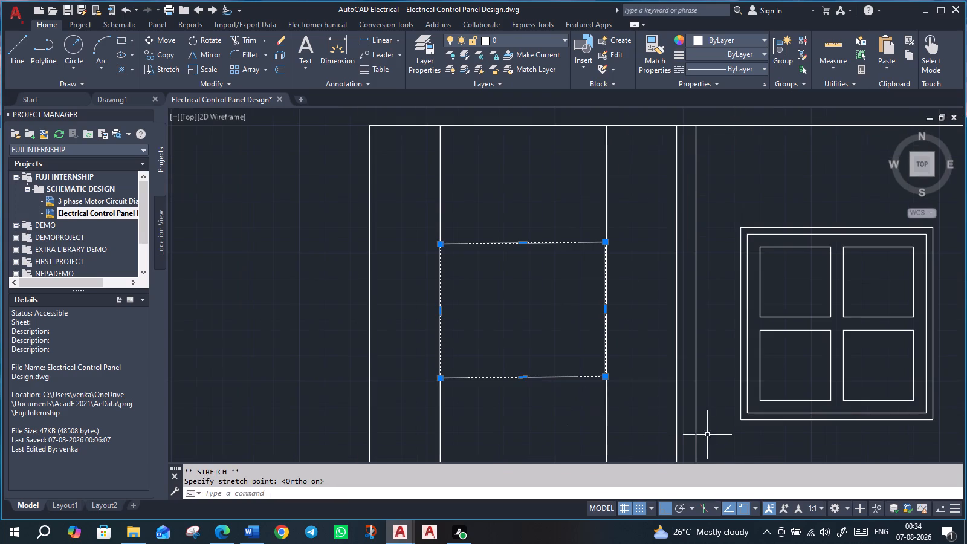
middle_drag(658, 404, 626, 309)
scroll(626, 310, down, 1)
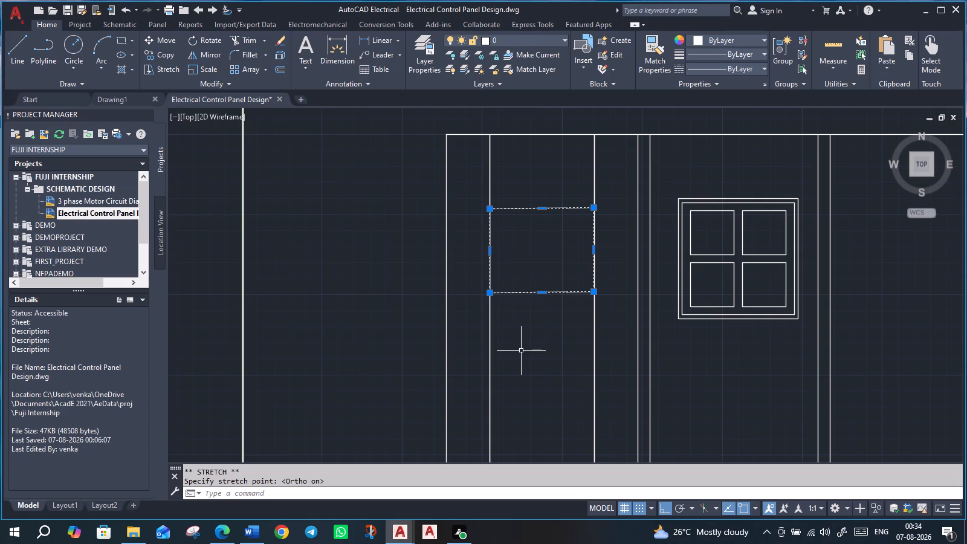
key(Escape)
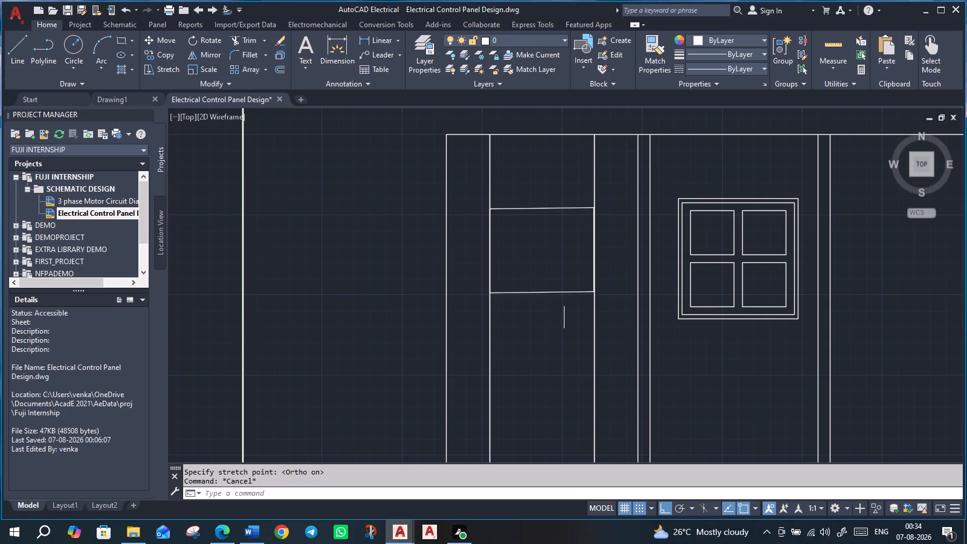
Delete the skewed rectangle from the left column.
scroll(542, 280, up, 2)
click(537, 310)
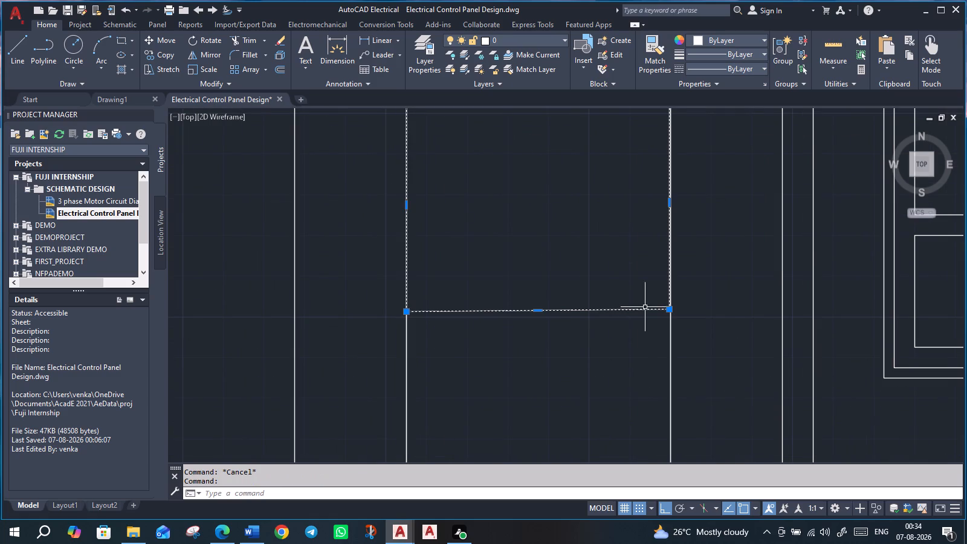
key(Delete)
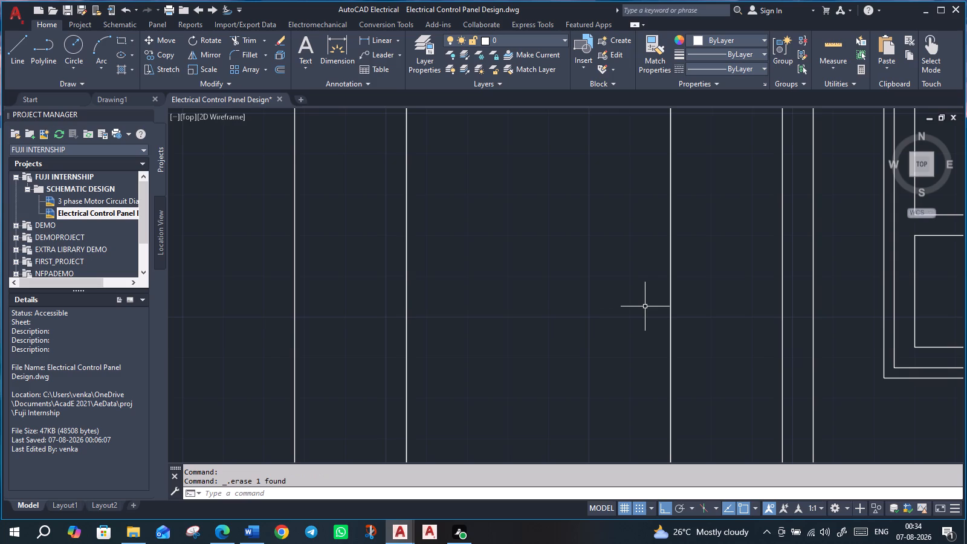
Draw a new rectangle spanning the left column's two offset lines, with its top roughly level with the four-square device's top.
scroll(645, 306, down, 2)
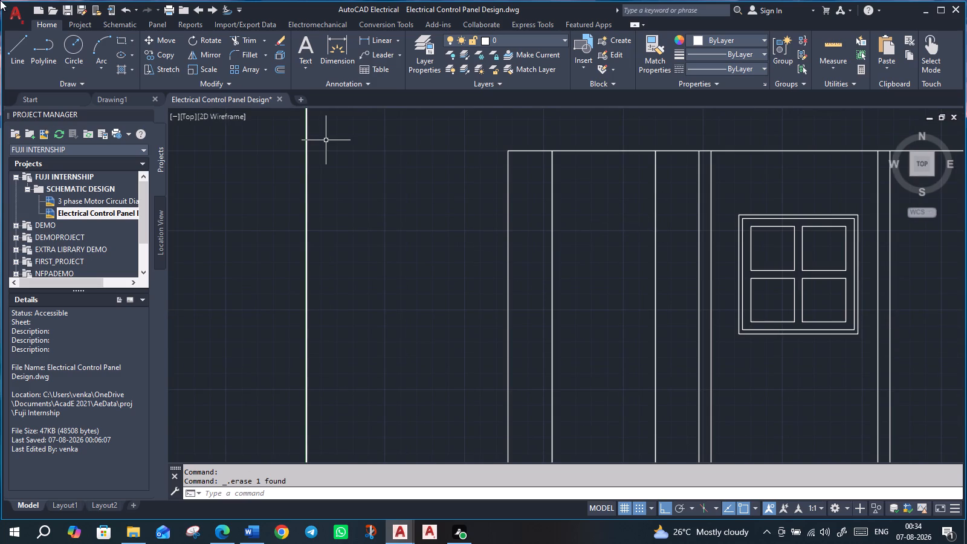
click(119, 37)
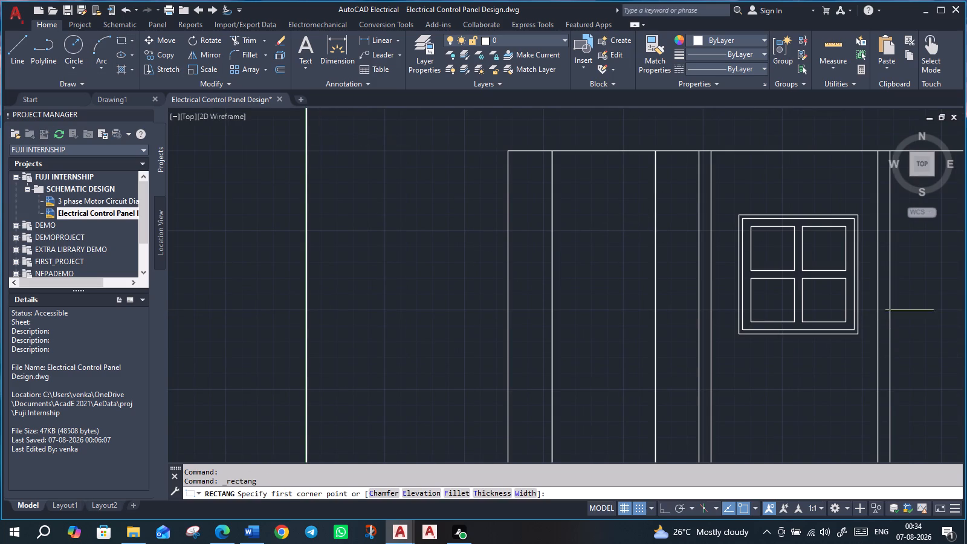
click(551, 218)
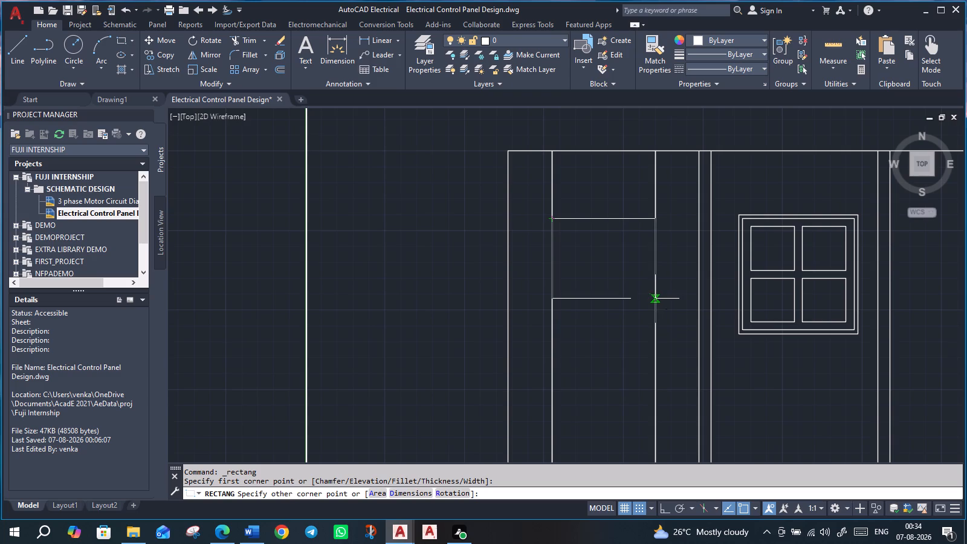
click(656, 299)
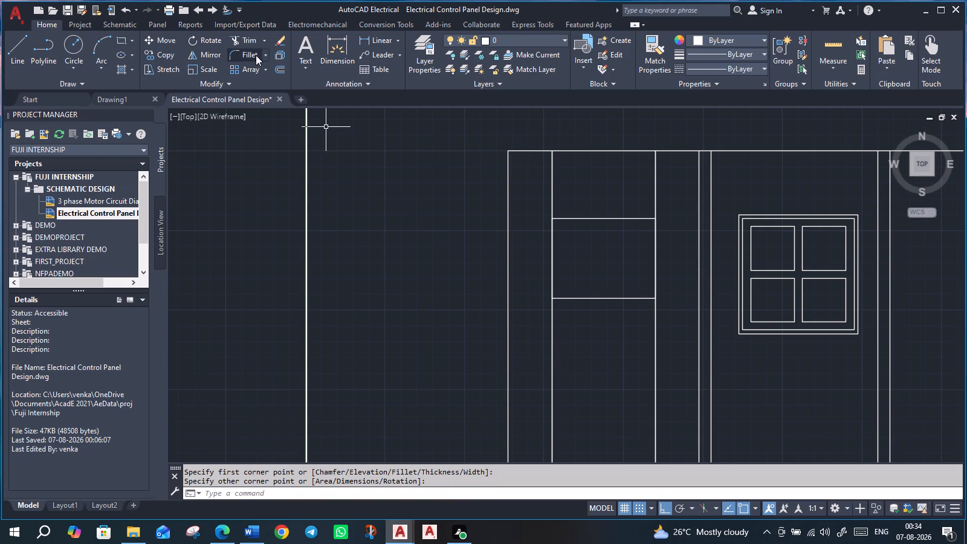
Erase all the overlapping vertical offset lines along the new rectangle's left and right sides, keeping the rectangle.
click(253, 40)
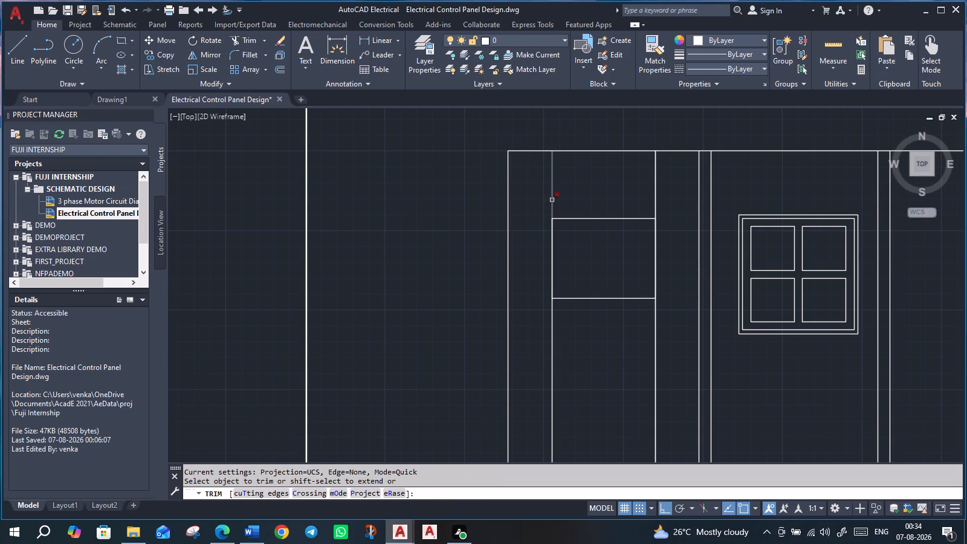
key(Escape)
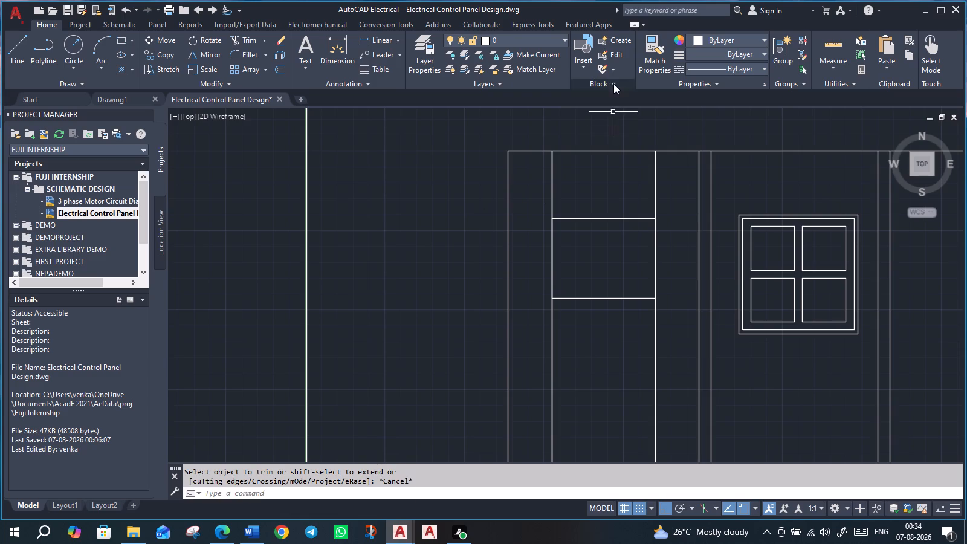
click(552, 186)
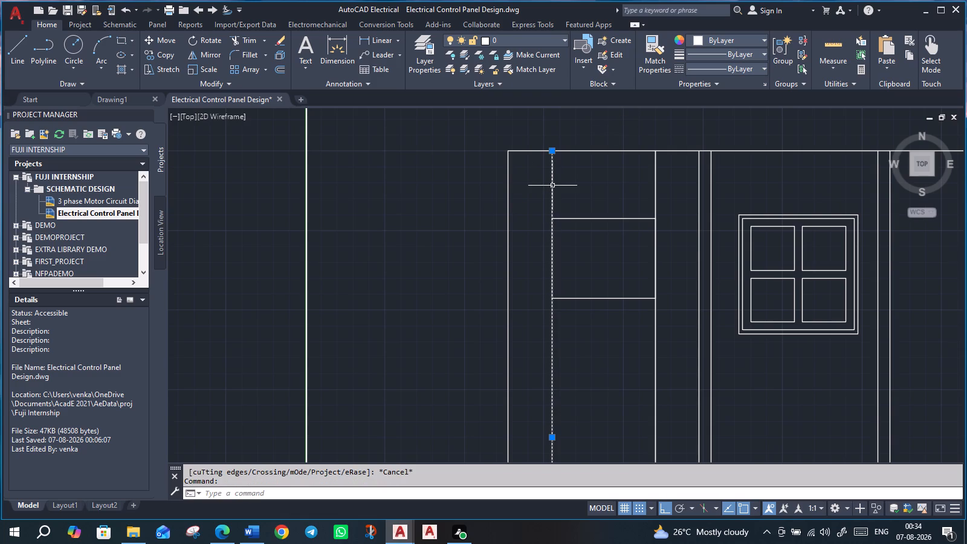
key(Delete)
click(552, 186)
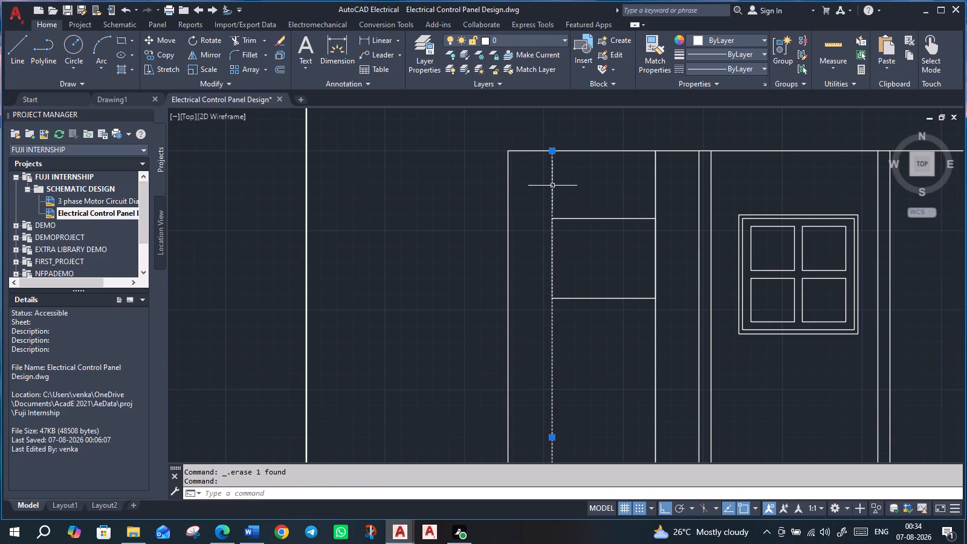
key(Delete)
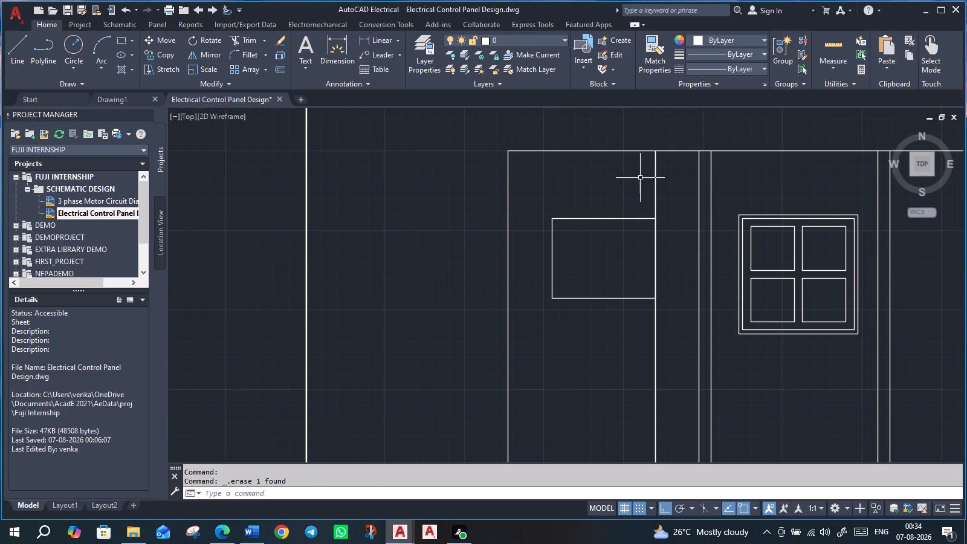
click(656, 183)
key(Delete)
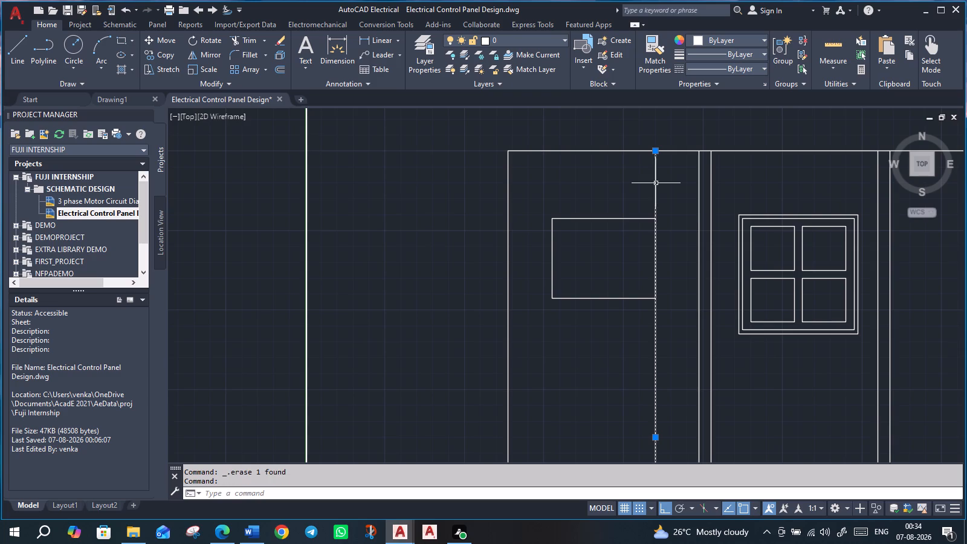
click(656, 187)
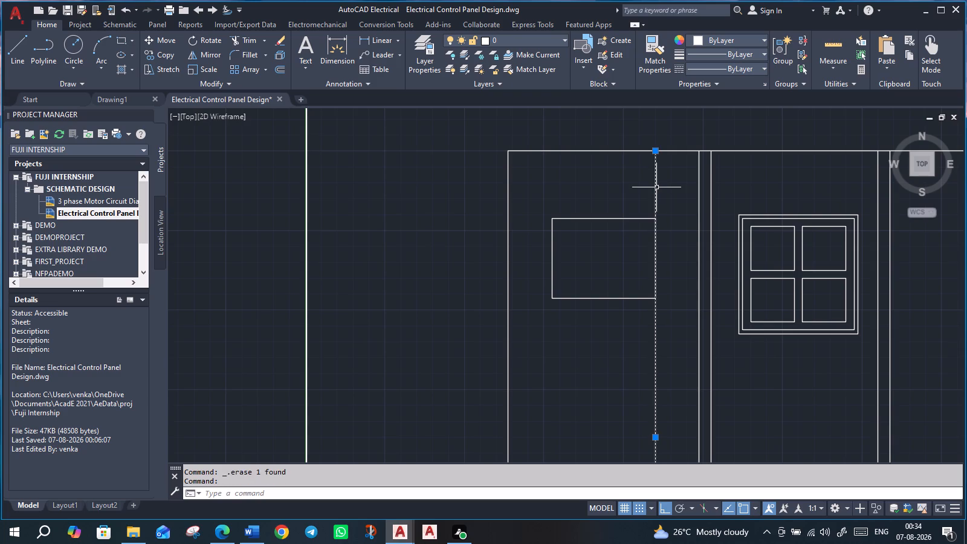
key(Delete)
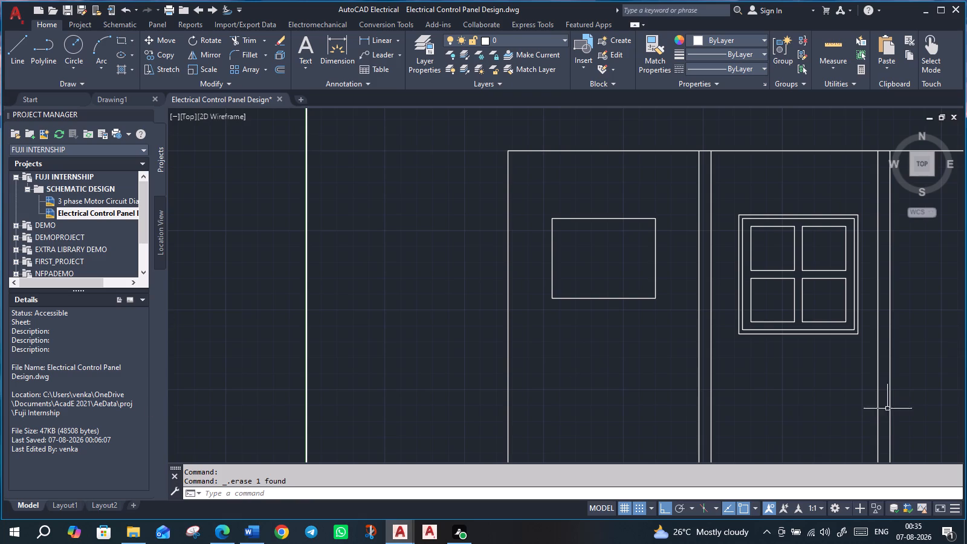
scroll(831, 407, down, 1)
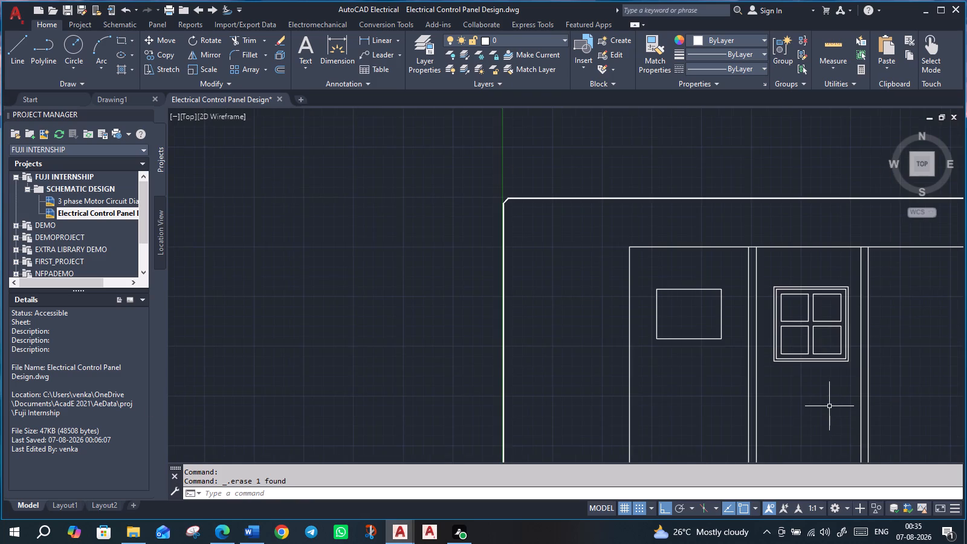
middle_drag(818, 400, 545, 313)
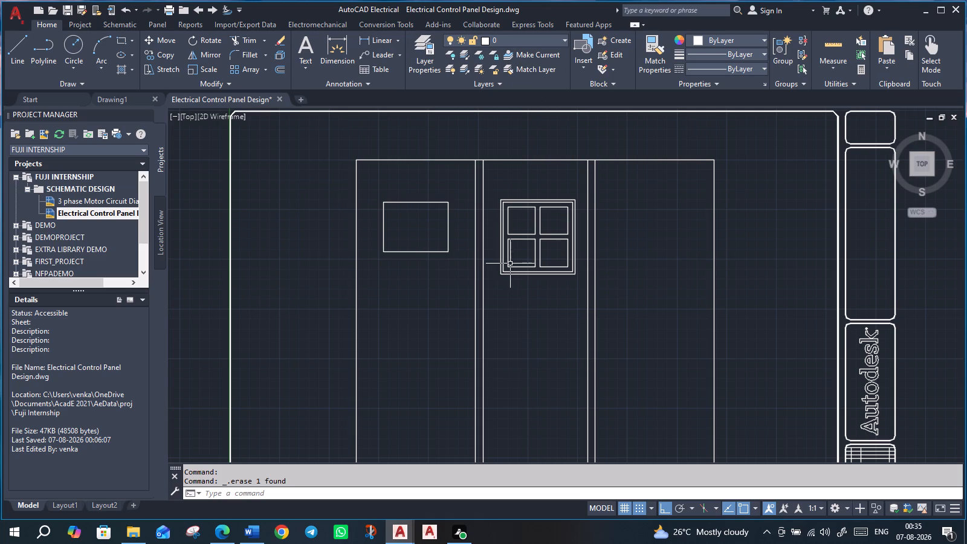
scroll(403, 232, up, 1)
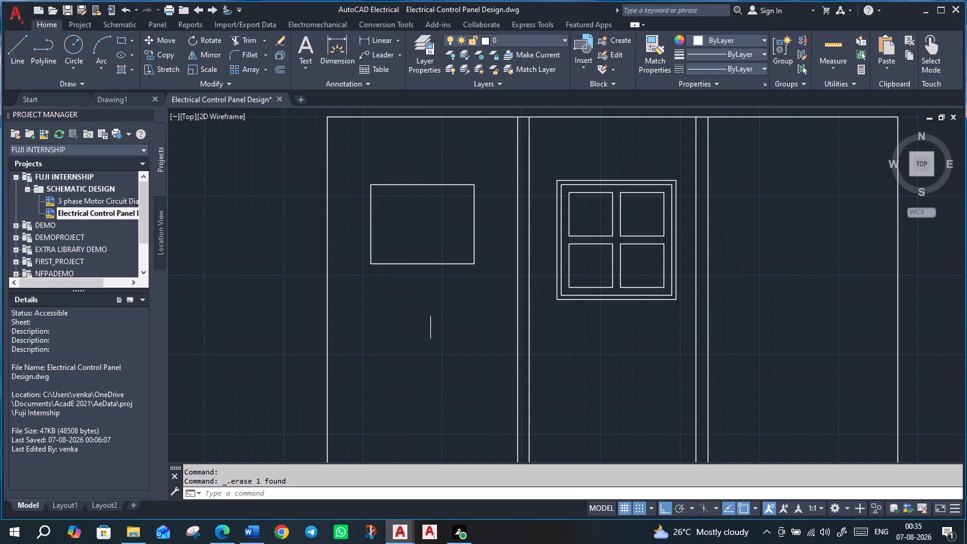
Shorten the left-column rectangle by stretching its bottom edge upward about 1 inch, keeping the top edge in place.
click(427, 263)
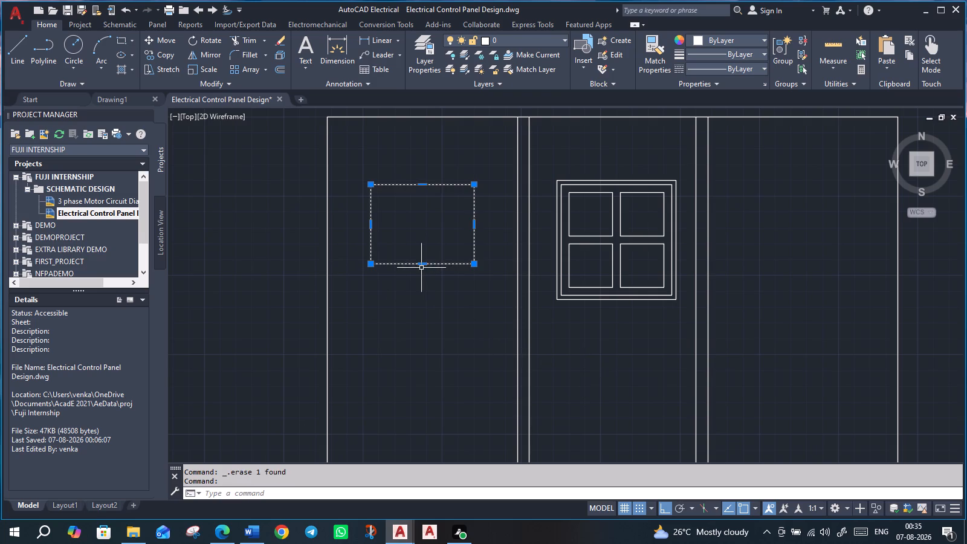
drag(422, 264, 423, 256)
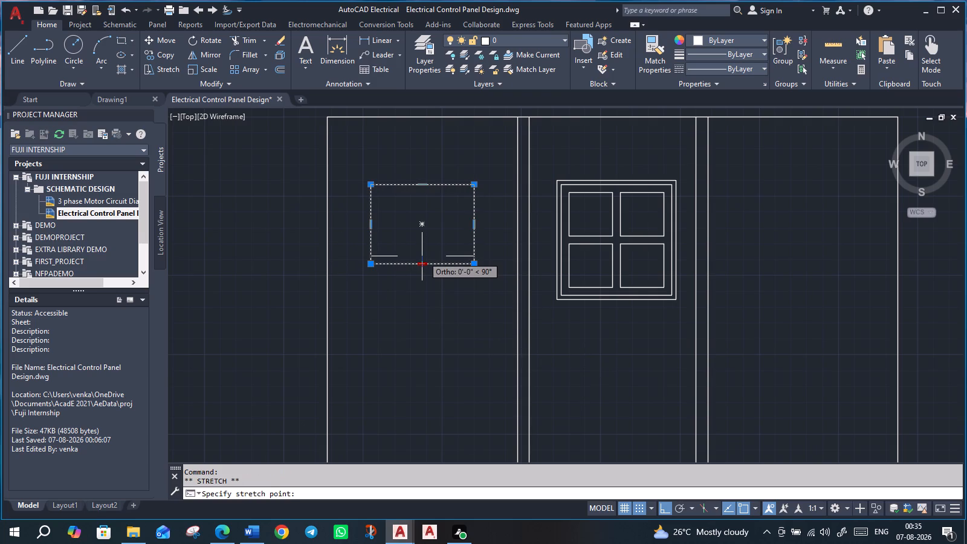
drag(423, 256, 424, 254)
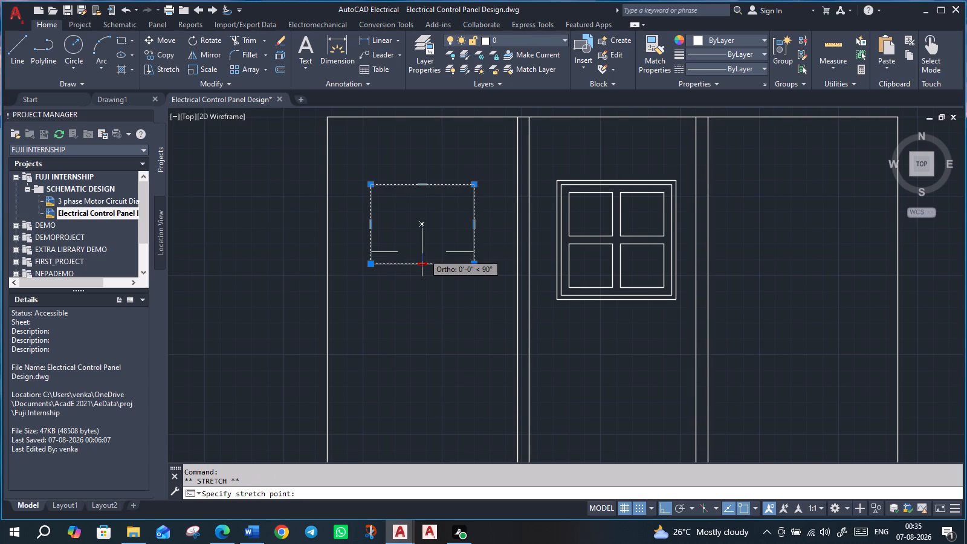
drag(424, 254, 424, 250)
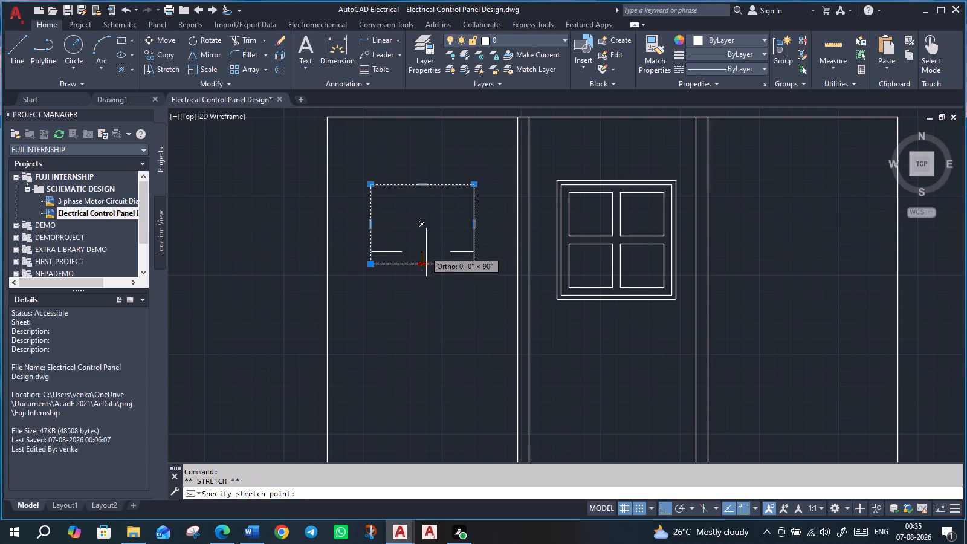
drag(424, 250, 426, 245)
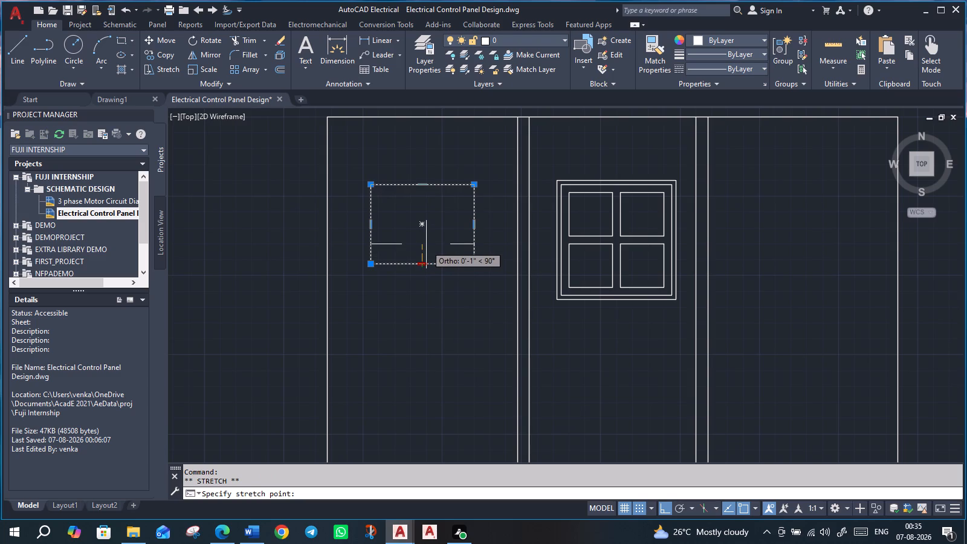
click(426, 245)
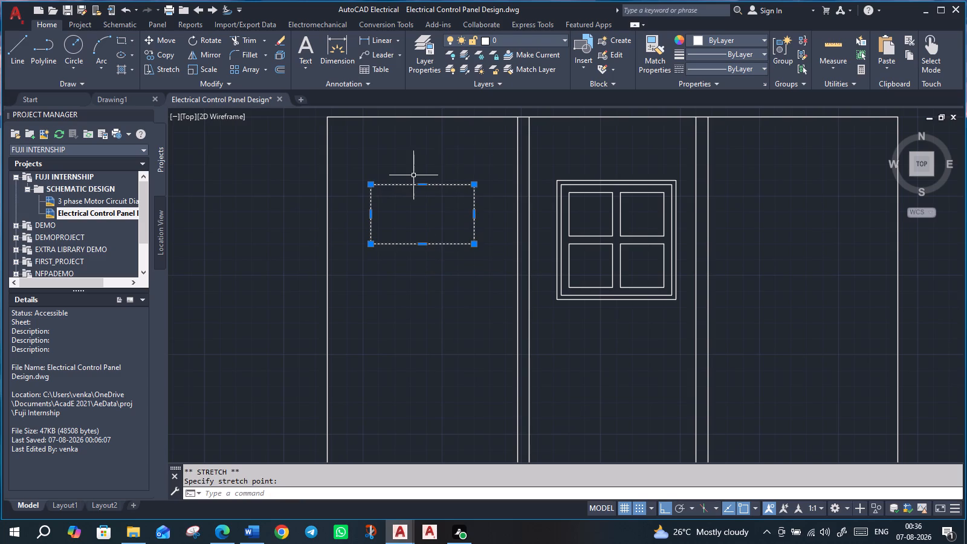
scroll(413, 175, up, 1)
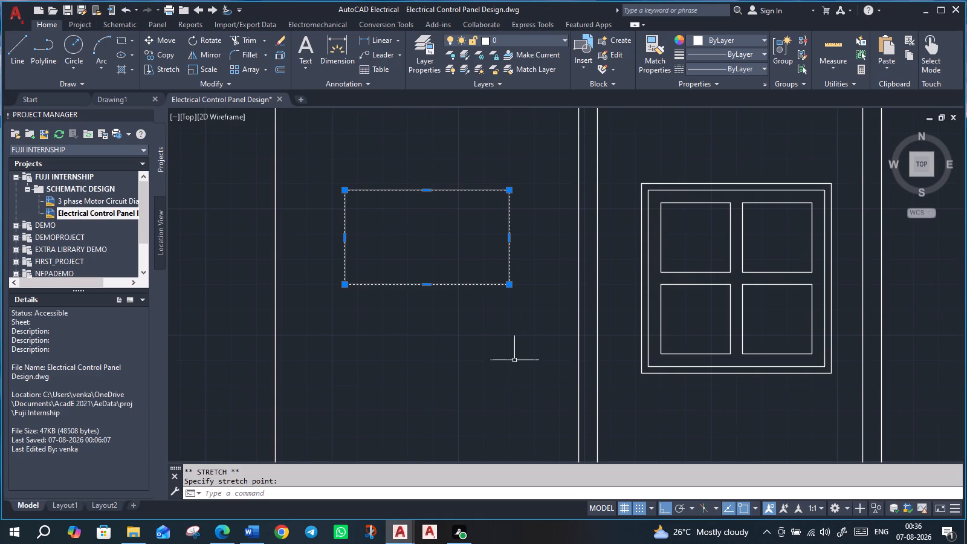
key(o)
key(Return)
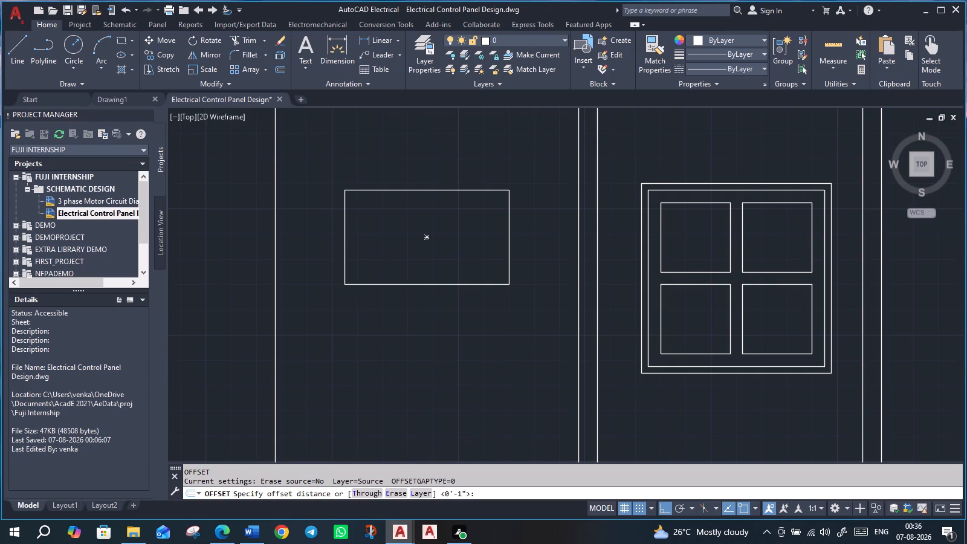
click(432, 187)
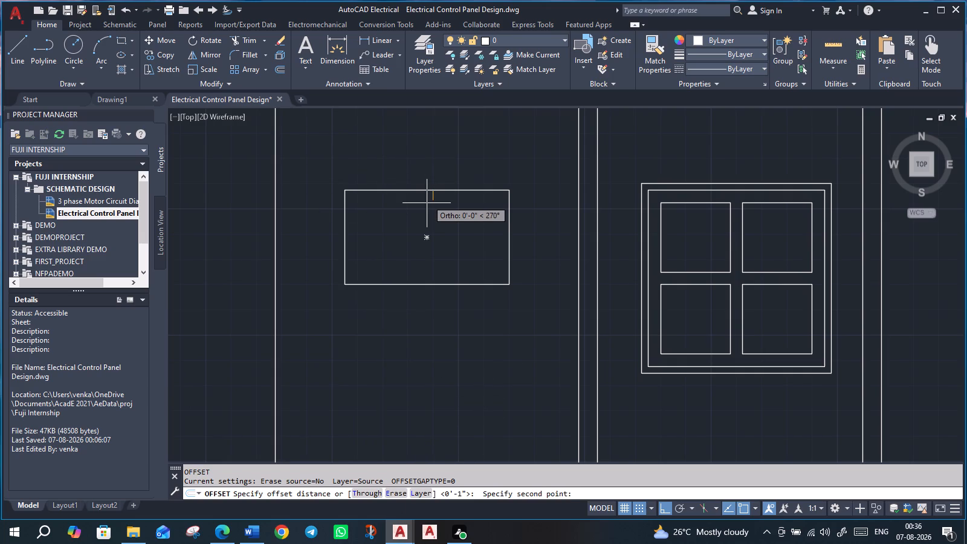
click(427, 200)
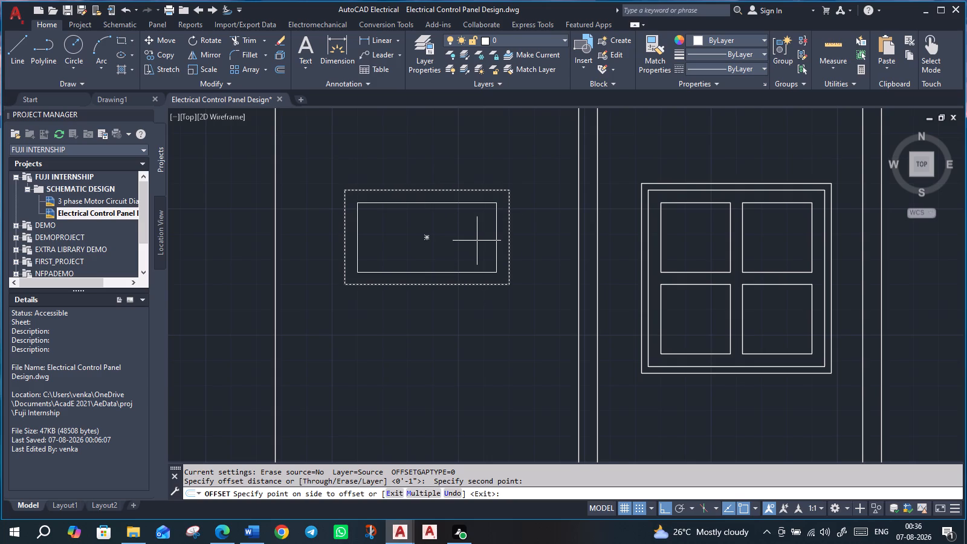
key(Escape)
Offset the left-column rectangle inward by a small picked distance to form a narrow double border like the four-square device's.
key(o)
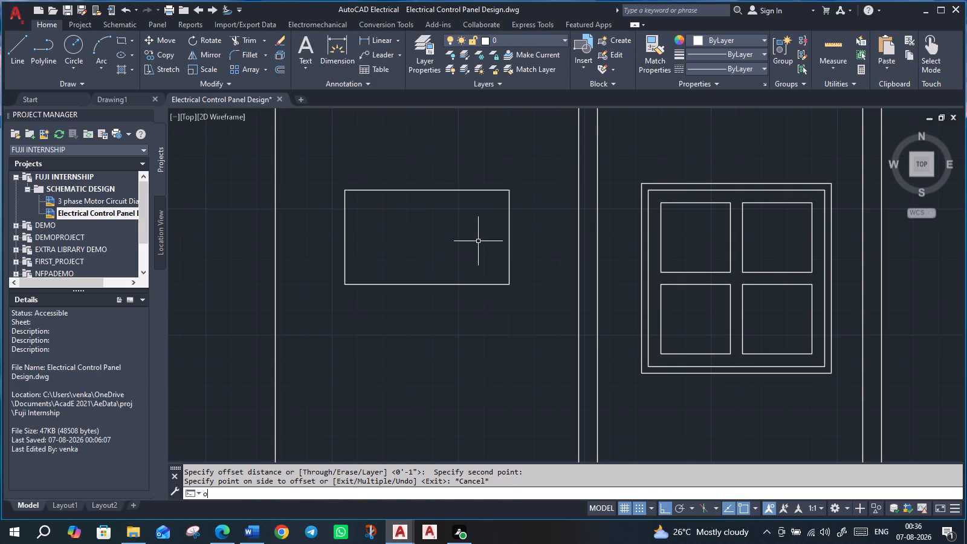
key(Return)
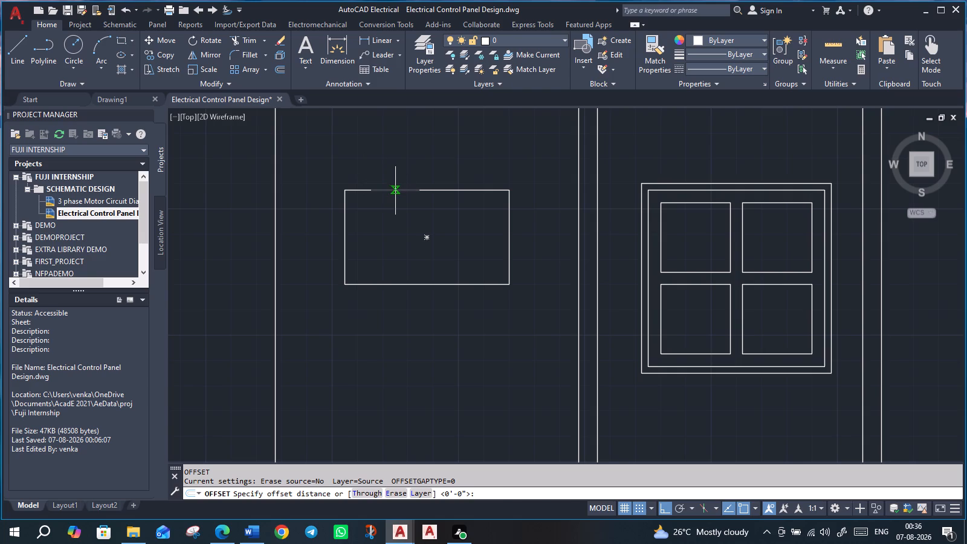
click(396, 189)
click(395, 199)
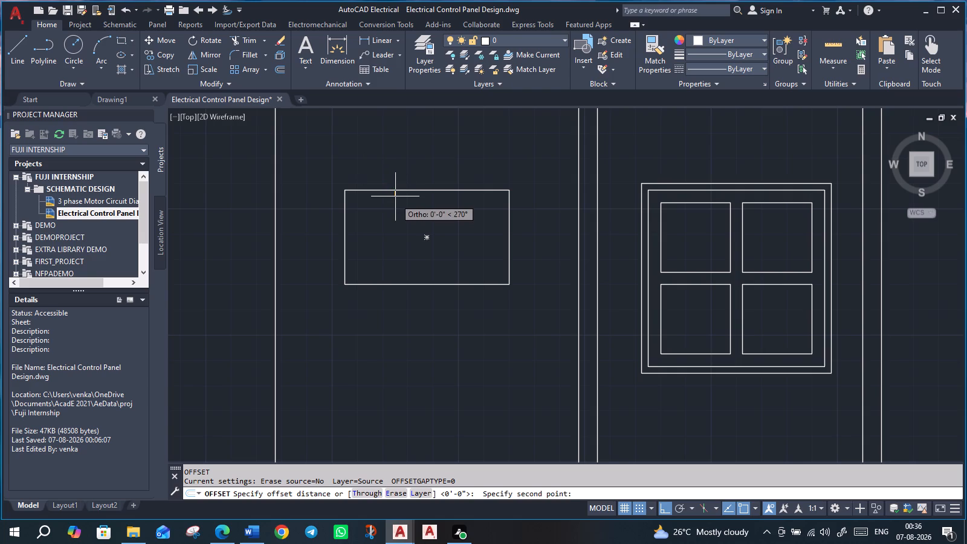
click(431, 189)
click(458, 234)
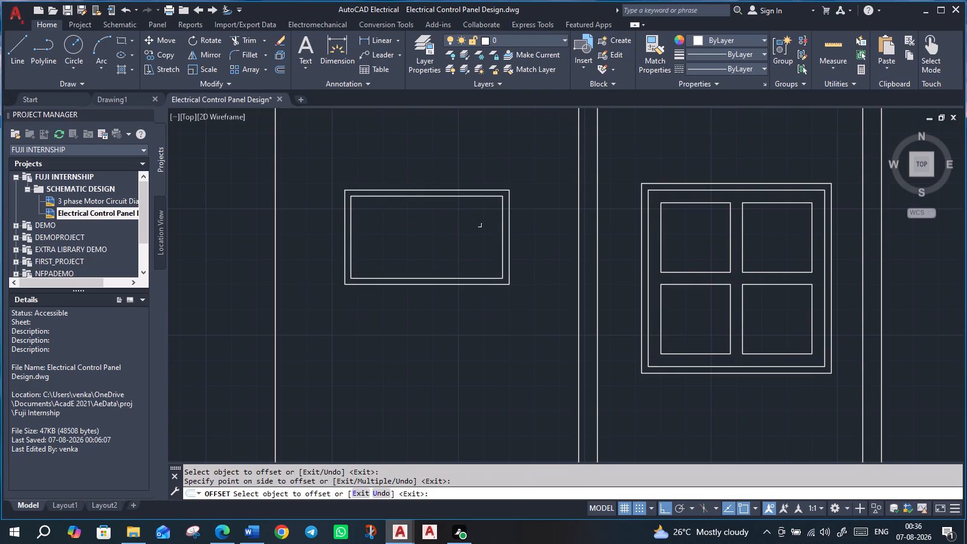
Draw a smaller rectangle inside the left-column device's inner border, with grid snap off and narrow gaps above and below.
scroll(467, 233, down, 1)
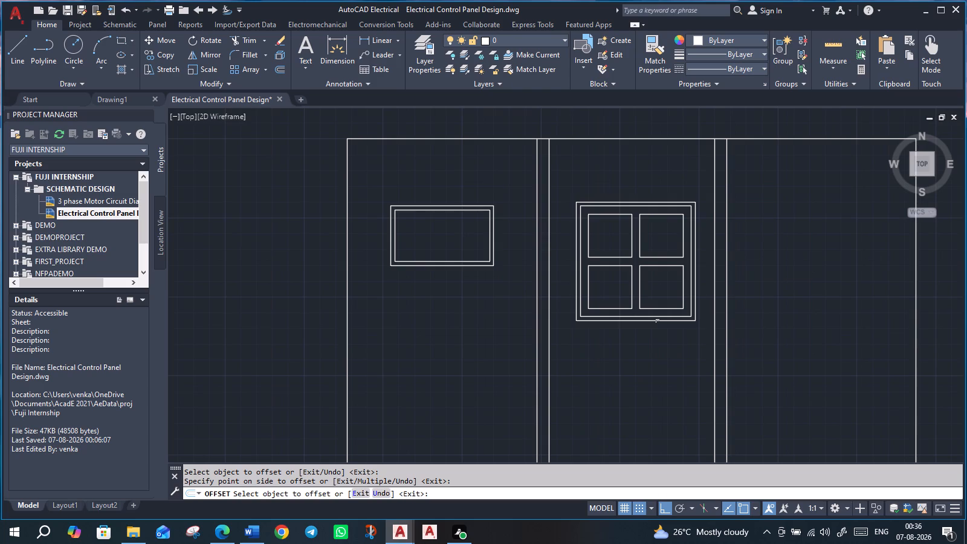
scroll(658, 338, down, 1)
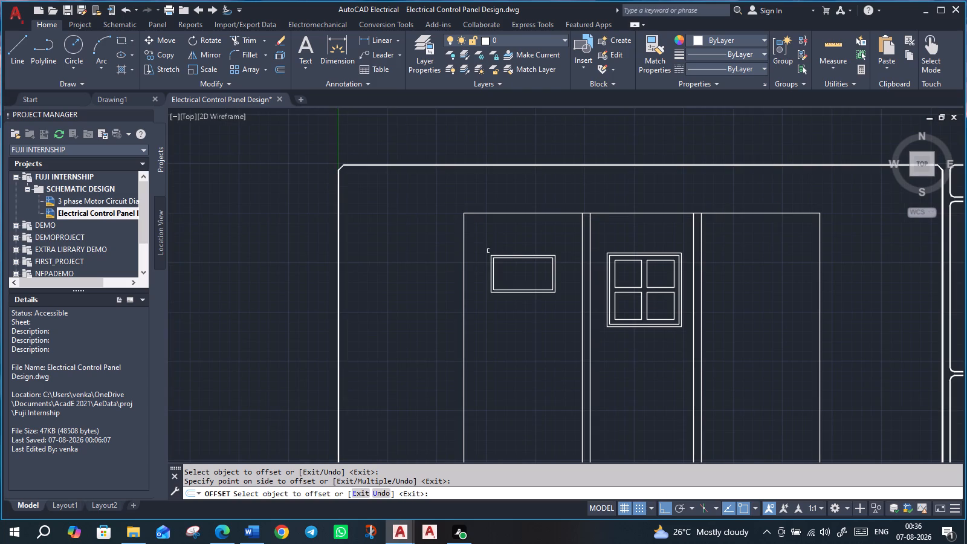
click(120, 37)
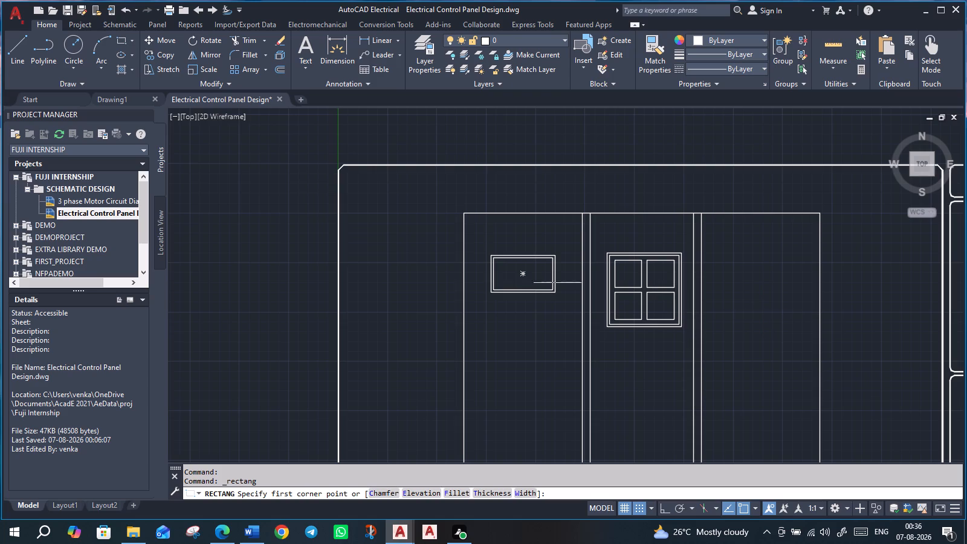
scroll(576, 271, up, 1)
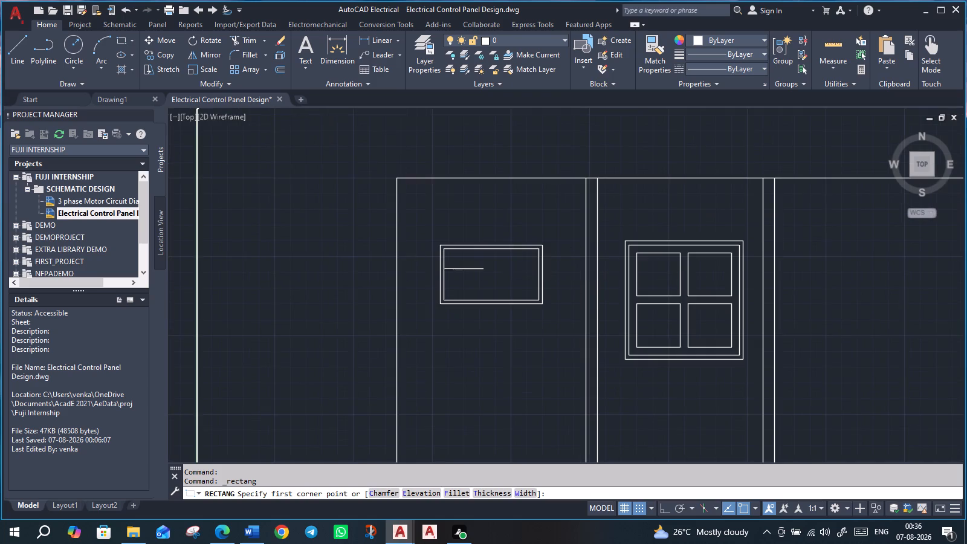
scroll(421, 256, up, 1)
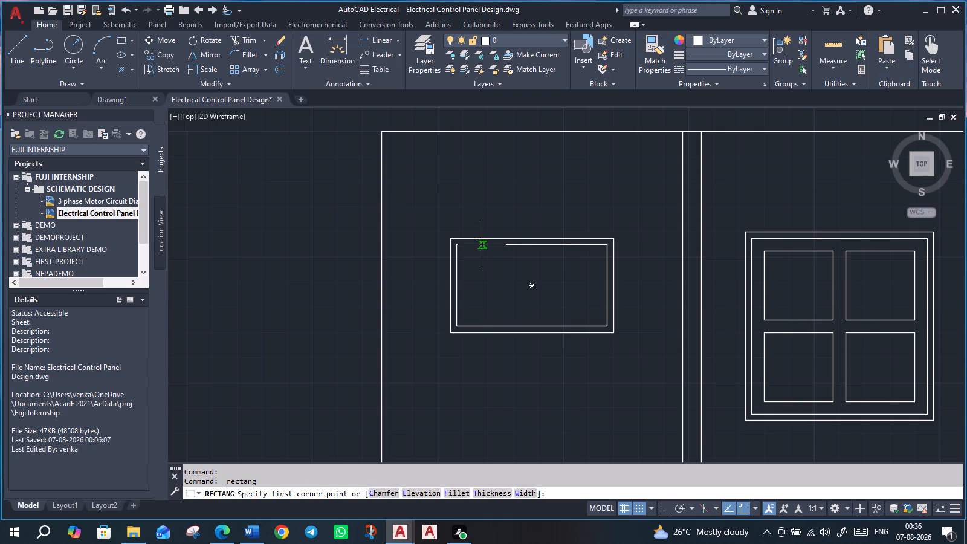
scroll(484, 247, up, 2)
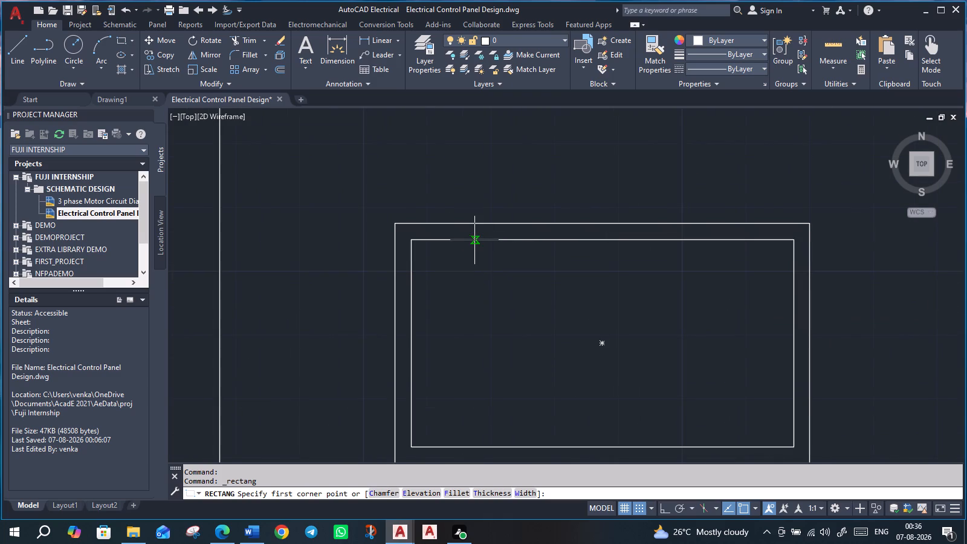
click(643, 510)
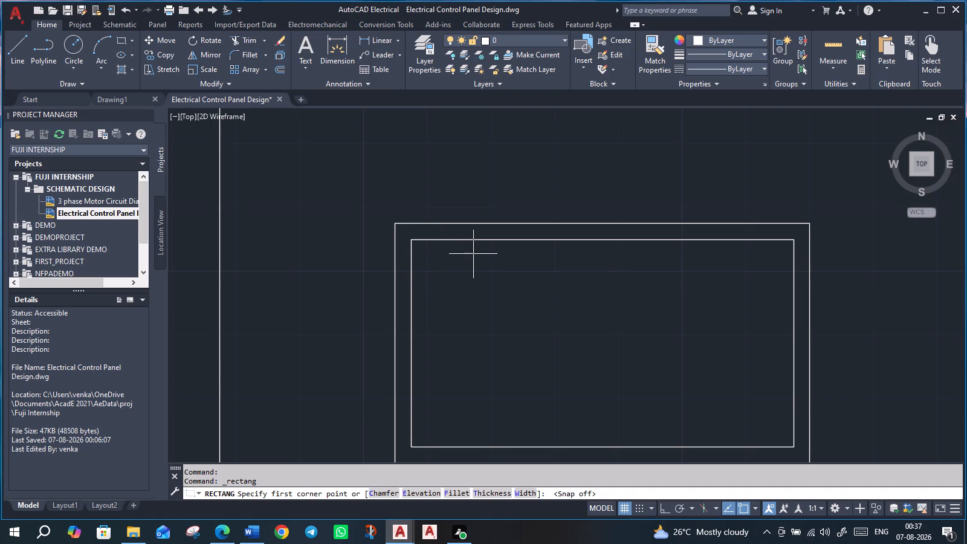
click(473, 254)
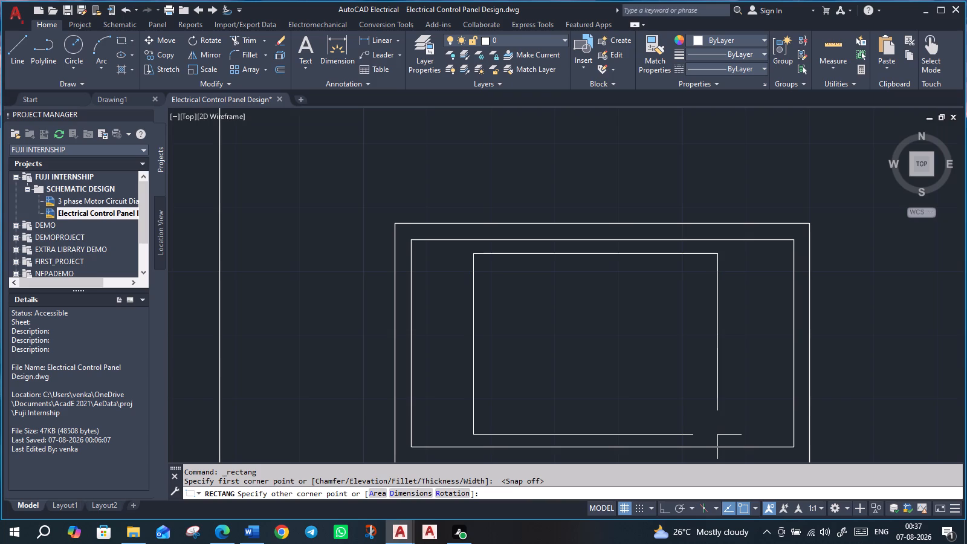
click(717, 435)
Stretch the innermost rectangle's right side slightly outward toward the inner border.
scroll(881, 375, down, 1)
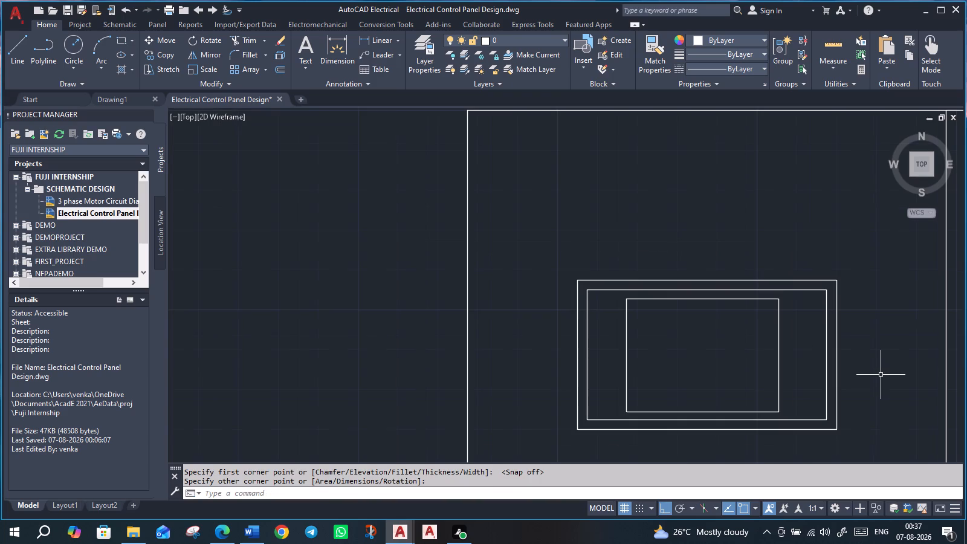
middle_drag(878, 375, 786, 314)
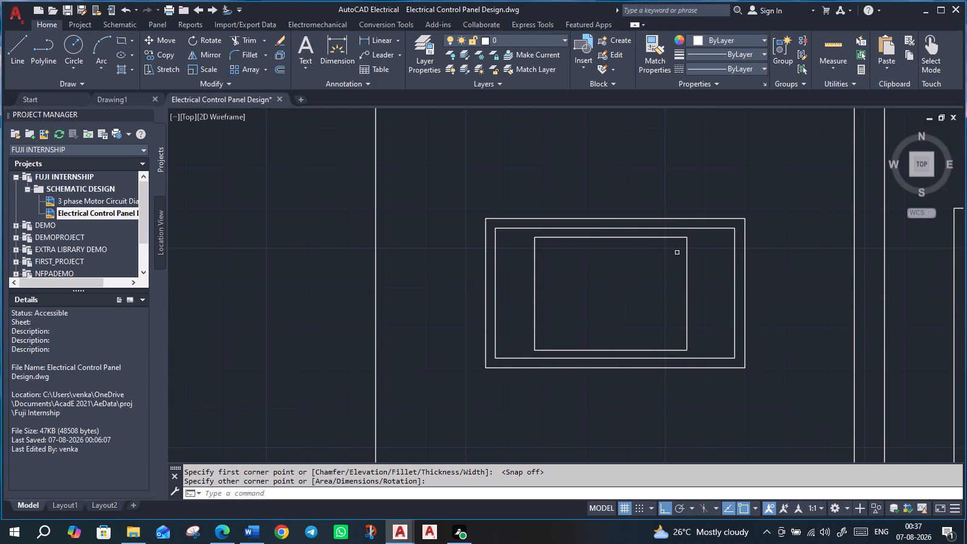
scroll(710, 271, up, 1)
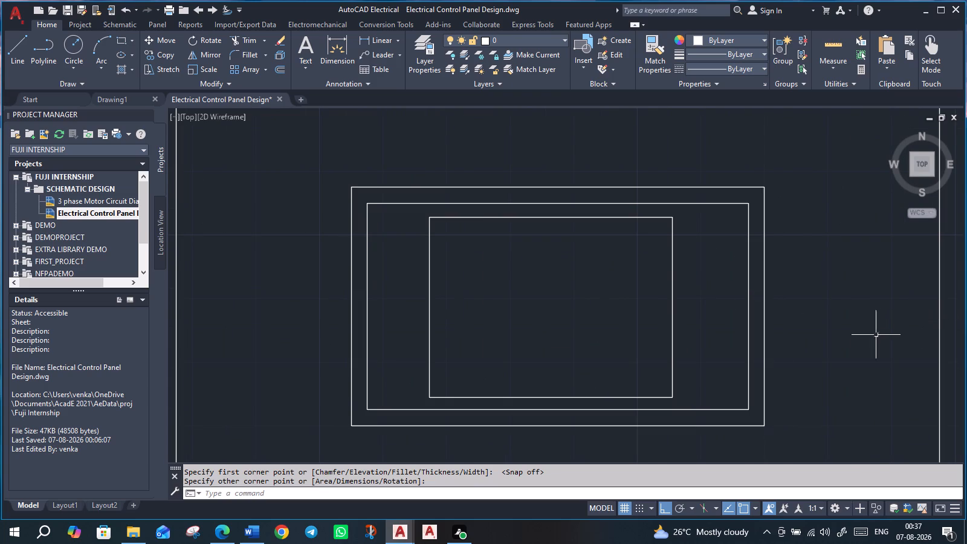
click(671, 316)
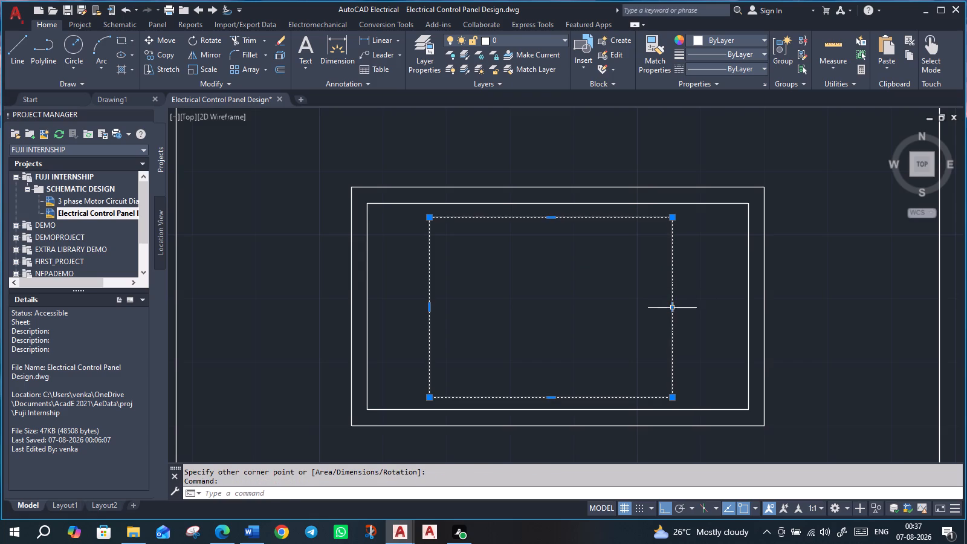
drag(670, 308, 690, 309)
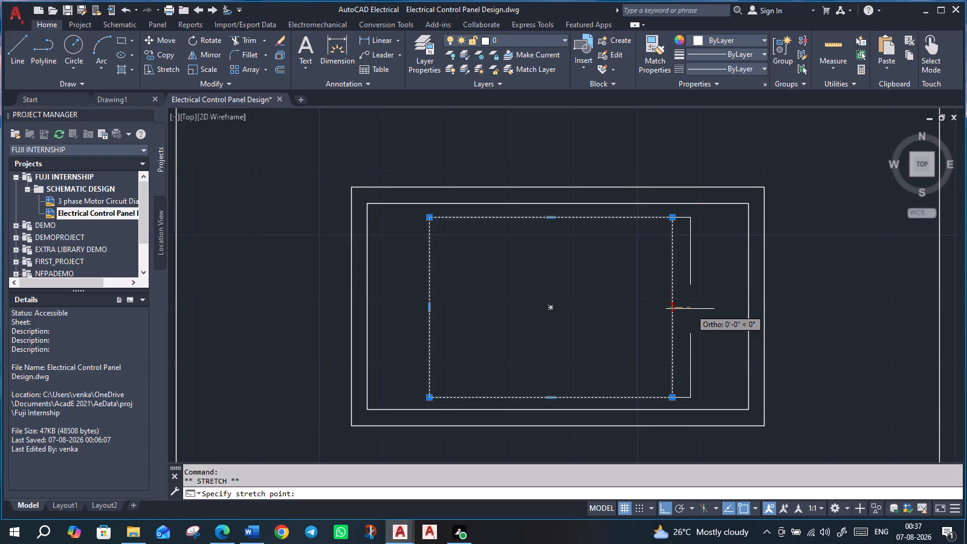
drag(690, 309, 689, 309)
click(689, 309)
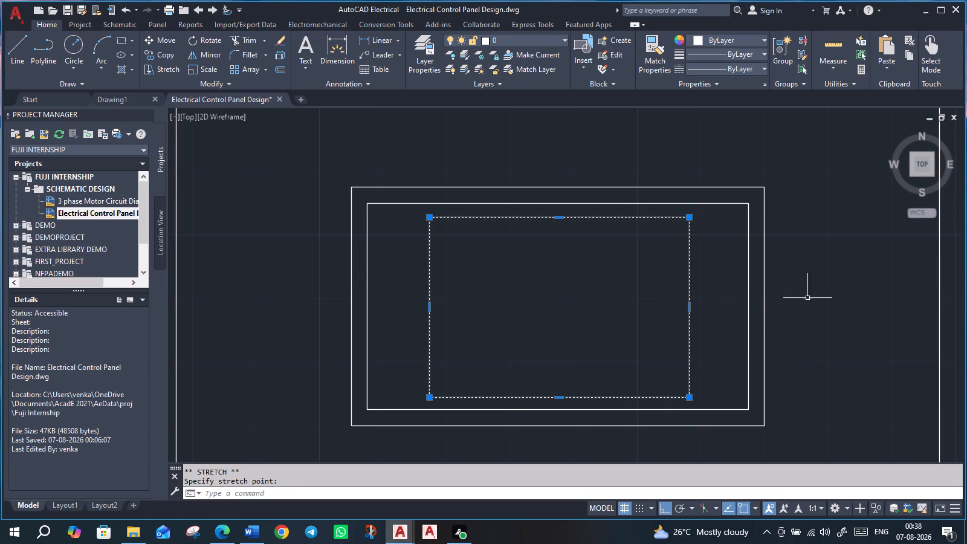
Narrow the innermost rectangle by stretching its left and right sides inward, centring it within the device's border.
scroll(858, 363, down, 1)
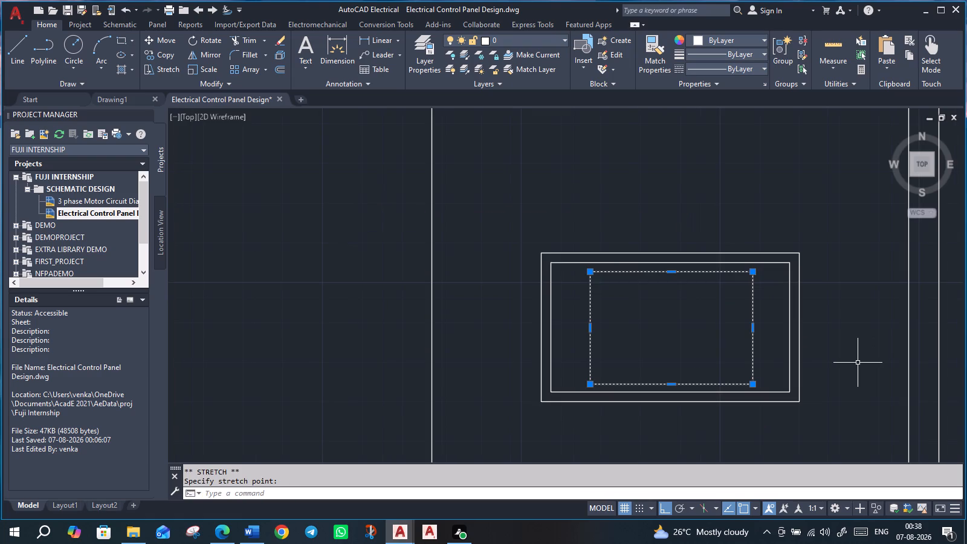
middle_drag(858, 363, 763, 298)
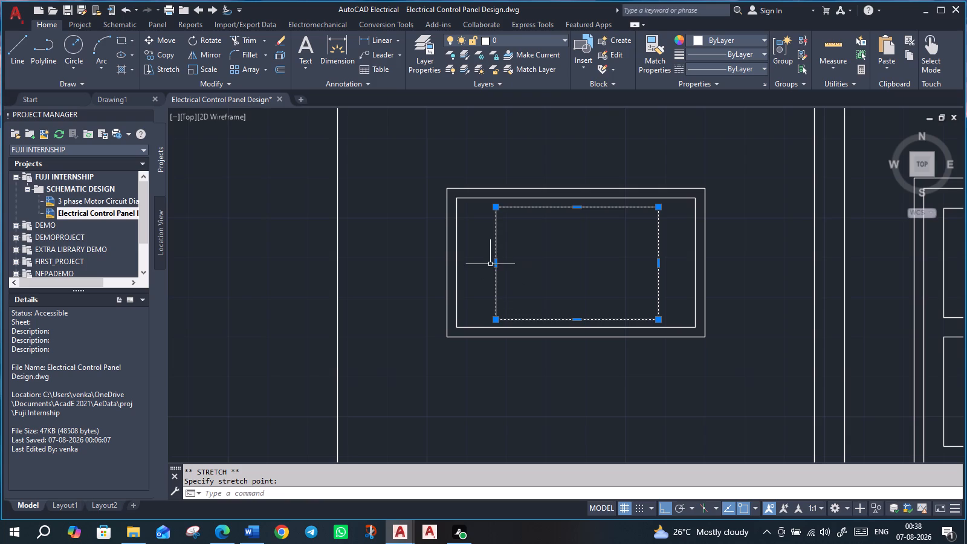
drag(497, 264, 513, 266)
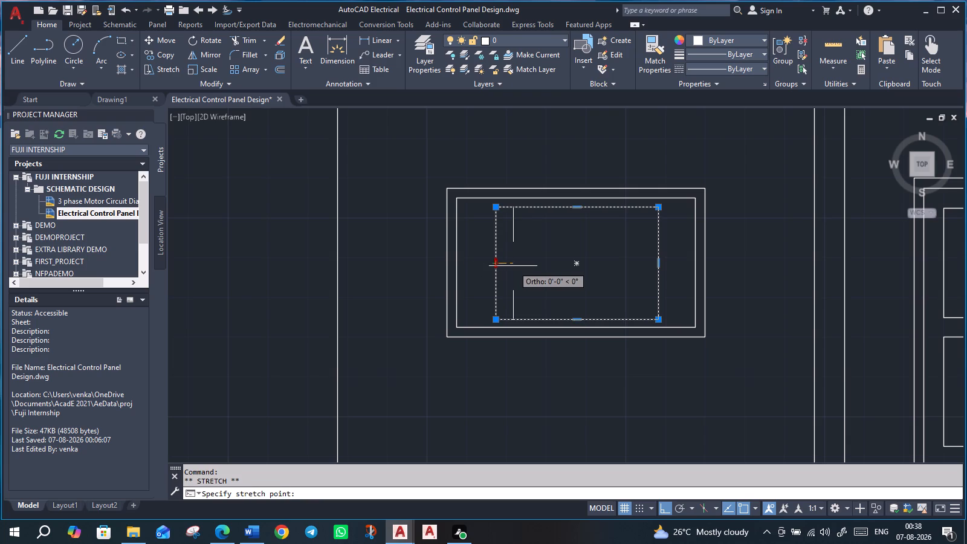
click(513, 266)
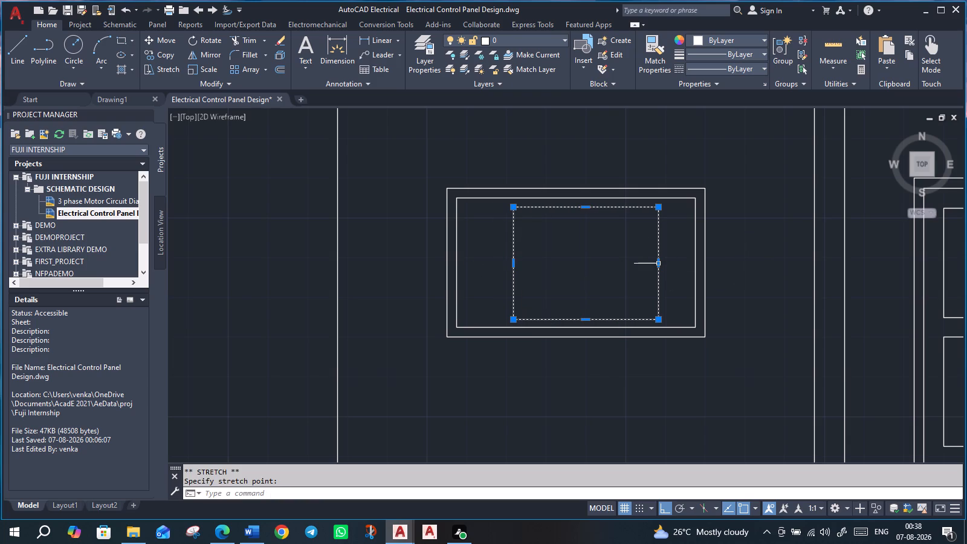
drag(658, 263, 638, 268)
click(638, 268)
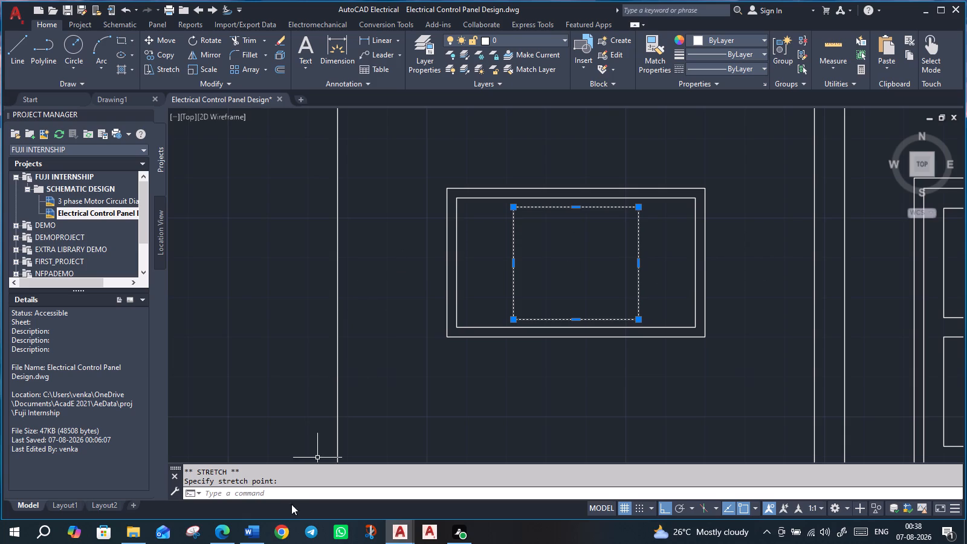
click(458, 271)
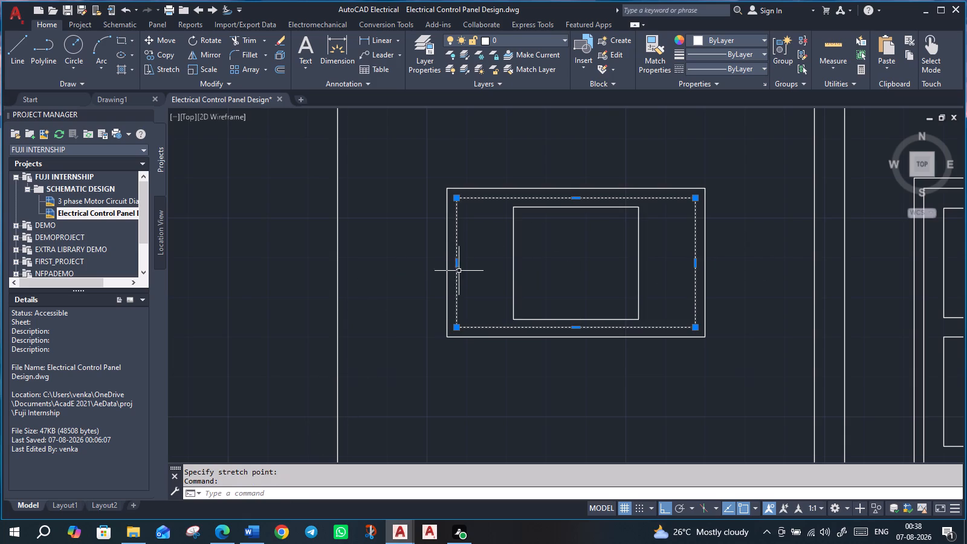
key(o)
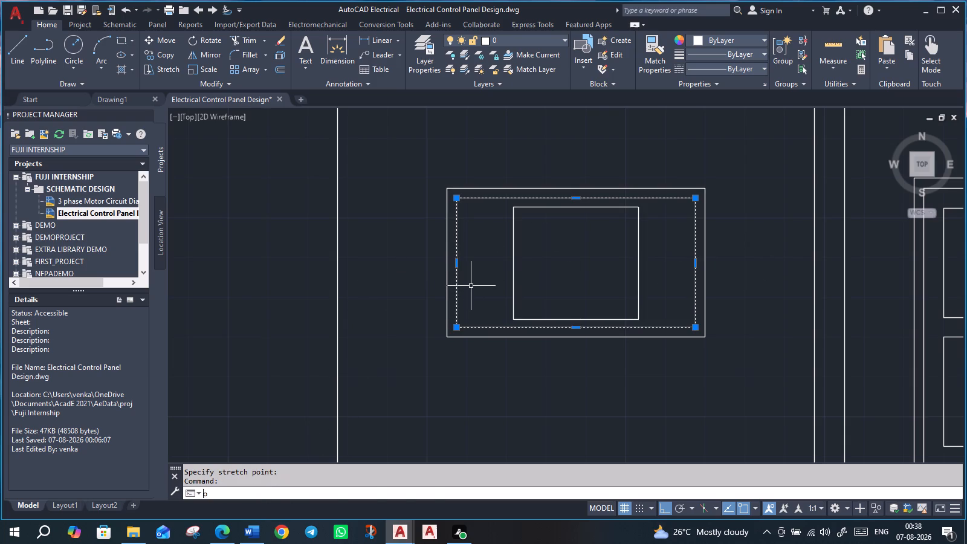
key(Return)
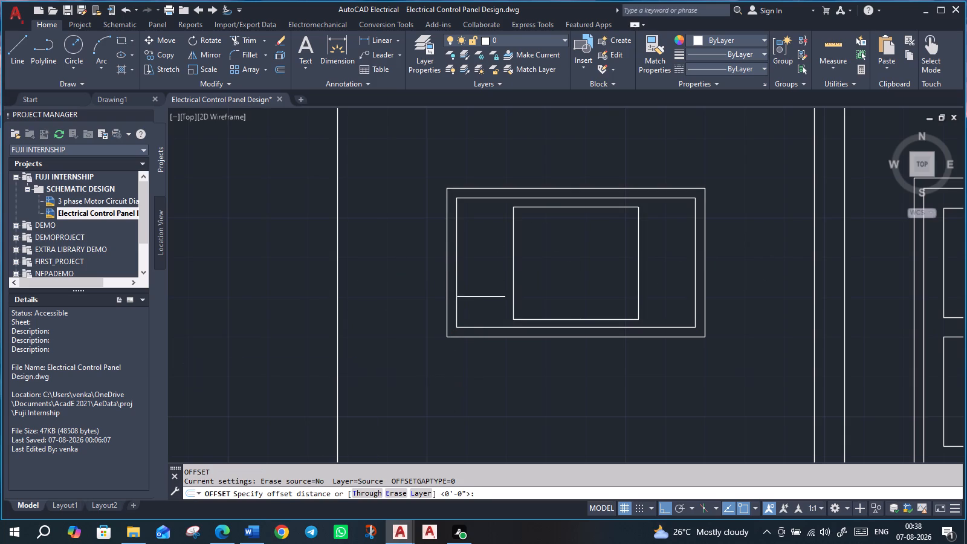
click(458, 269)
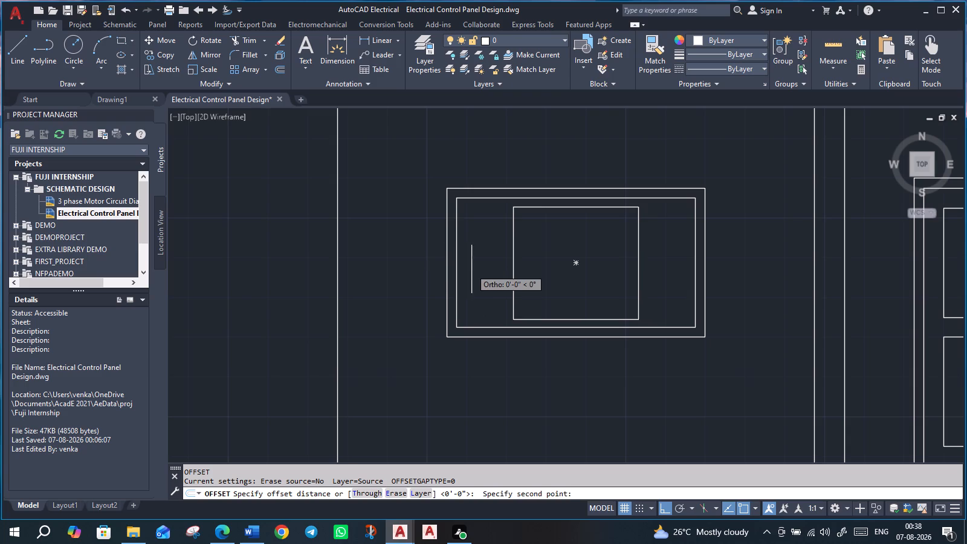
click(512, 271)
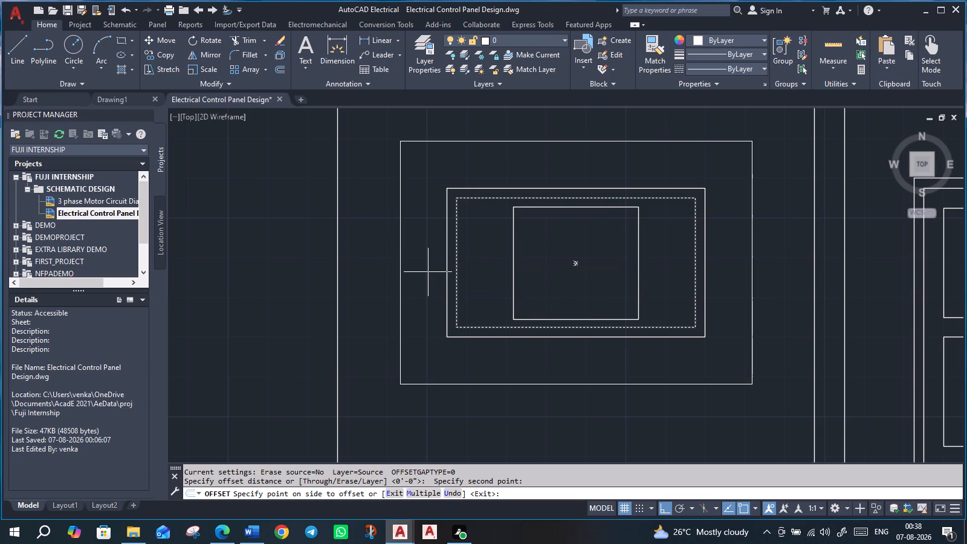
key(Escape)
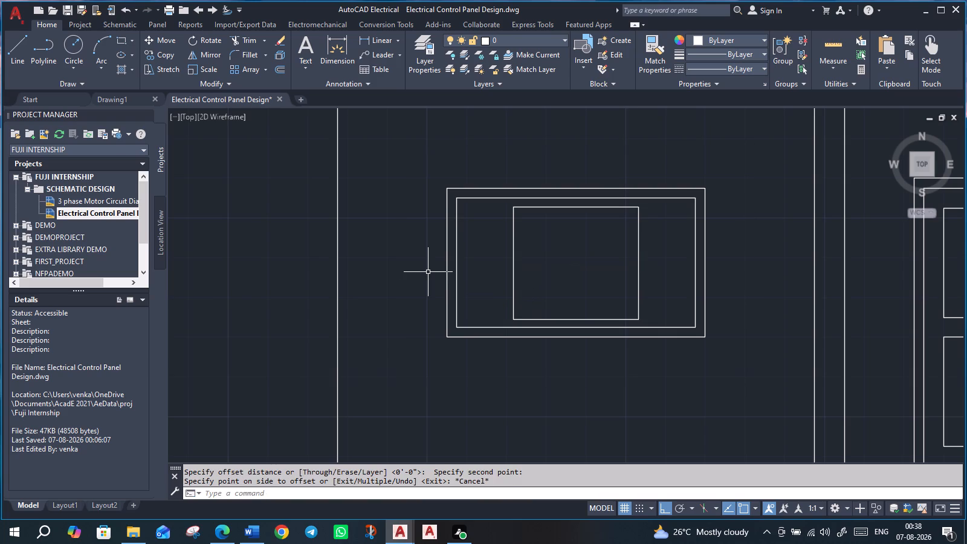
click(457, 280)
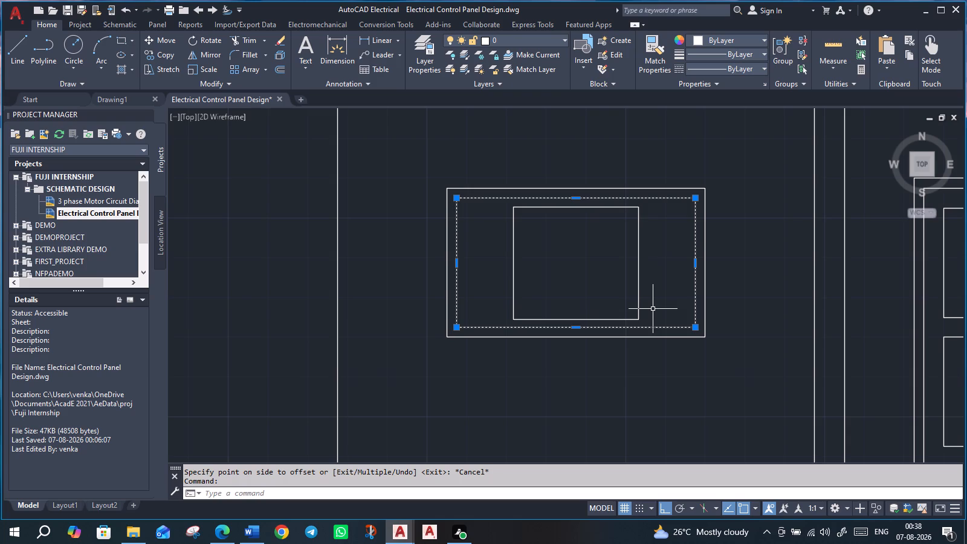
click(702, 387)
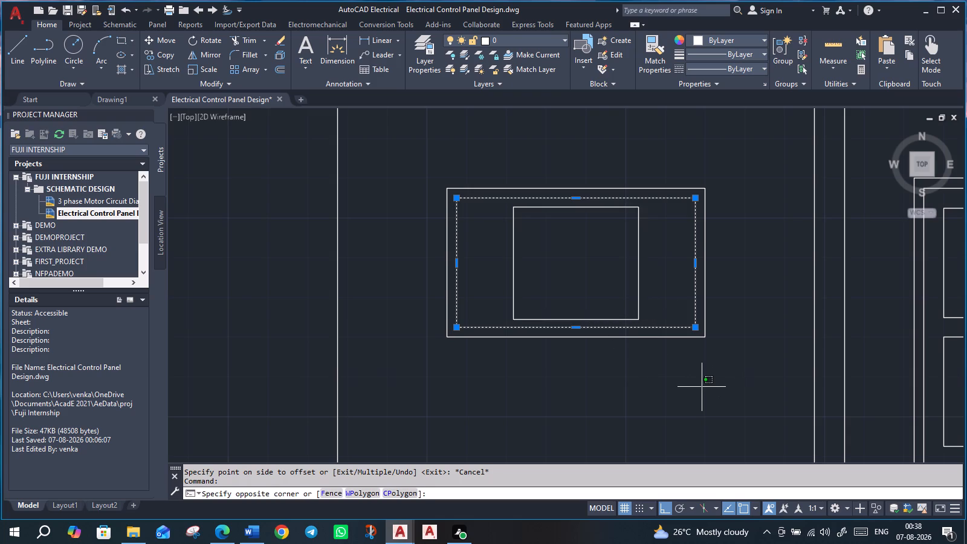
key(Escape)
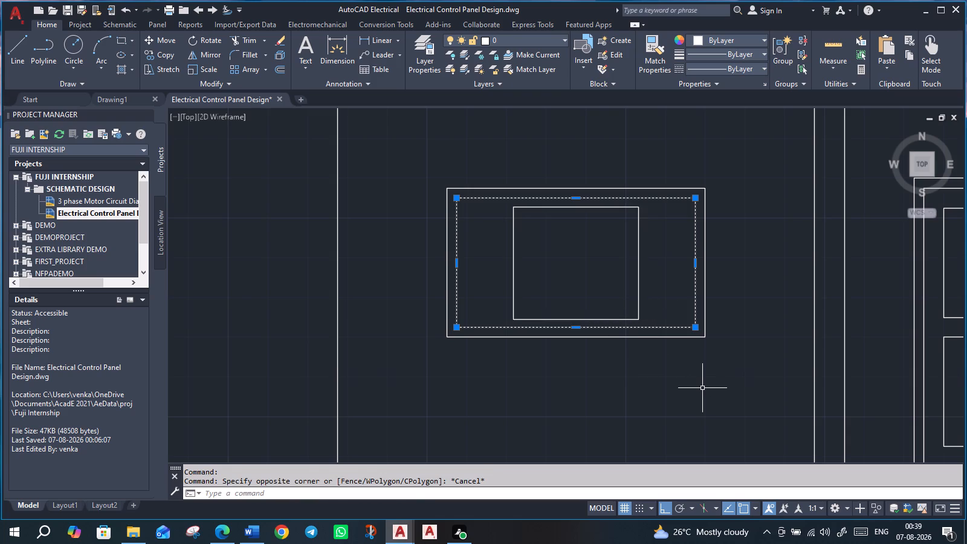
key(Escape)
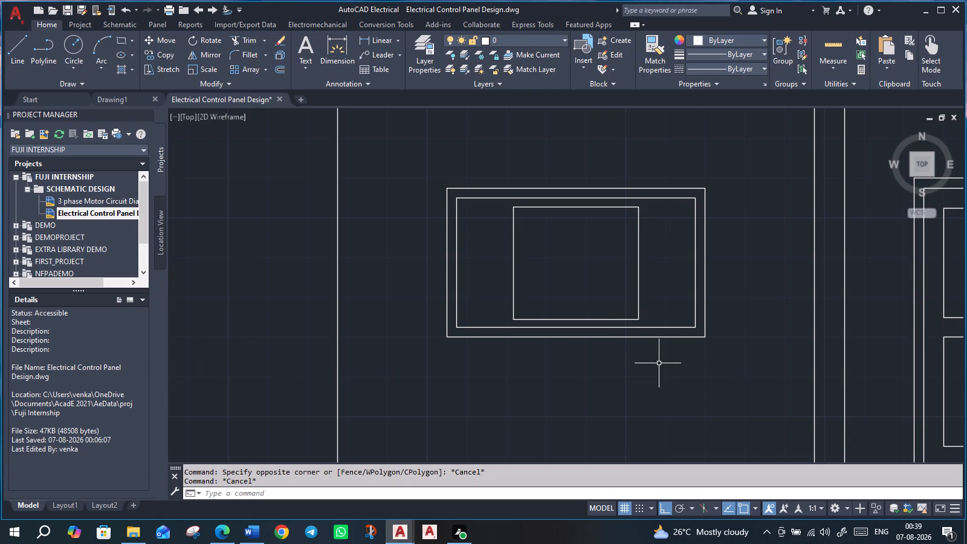
Stretch the right sides of the left-column device's inner and outer border rectangles inward, keeping a narrow gap between them.
scroll(661, 363, down, 3)
middle_drag(910, 413, 635, 321)
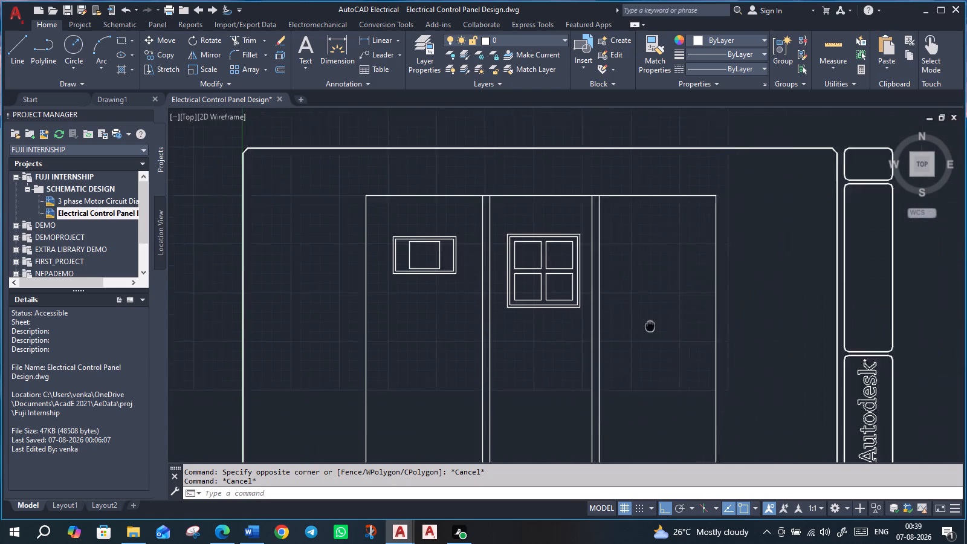
middle_drag(635, 321, 477, 294)
middle_drag(477, 297, 542, 335)
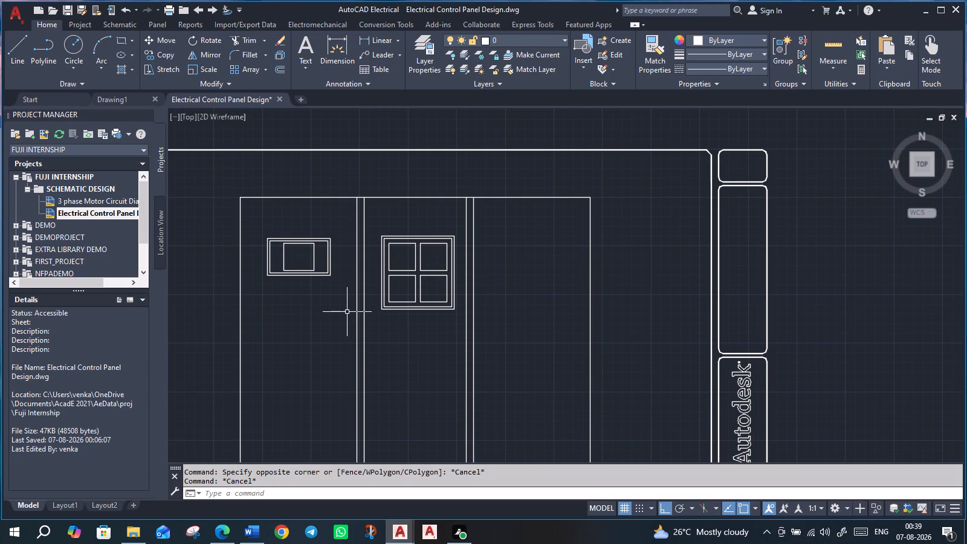
scroll(329, 255, up, 1)
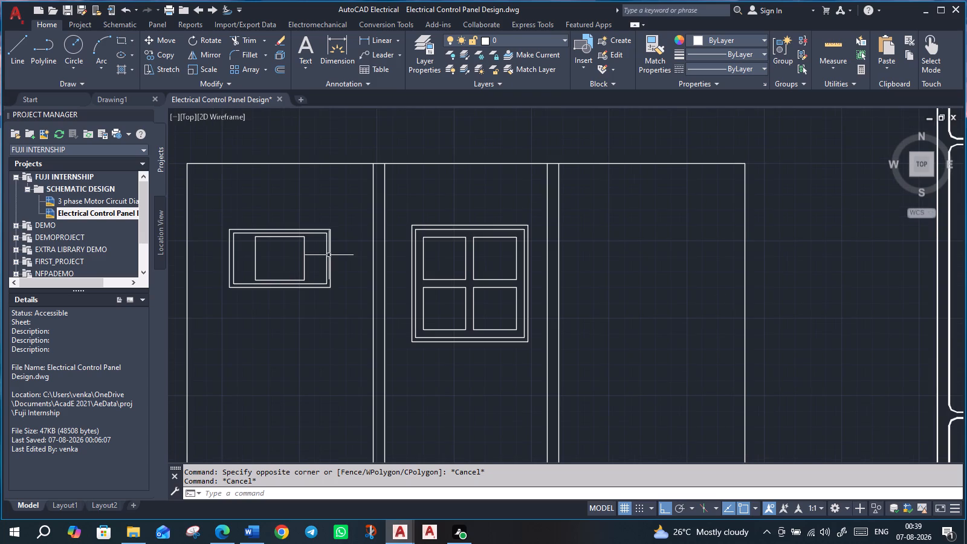
scroll(329, 253, up, 1)
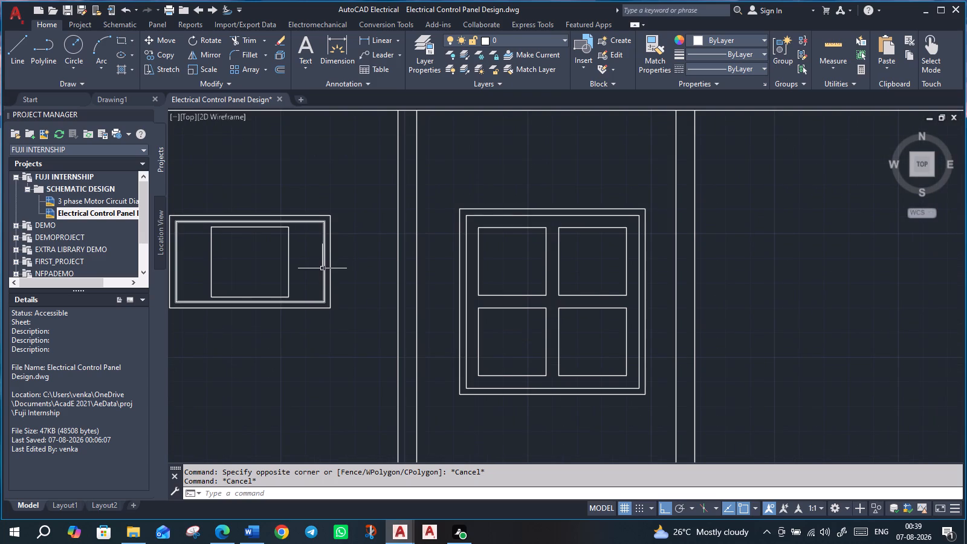
click(325, 268)
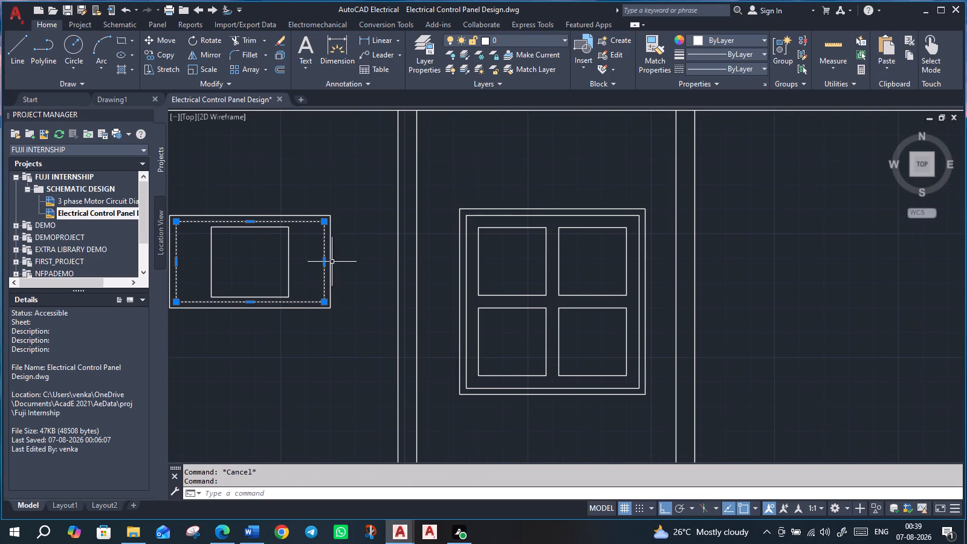
drag(325, 265, 312, 267)
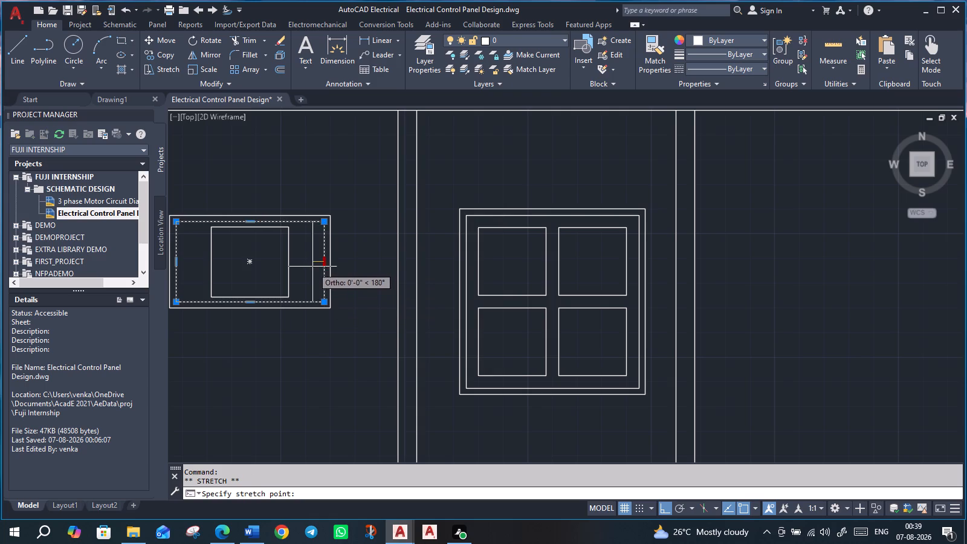
drag(312, 267, 302, 263)
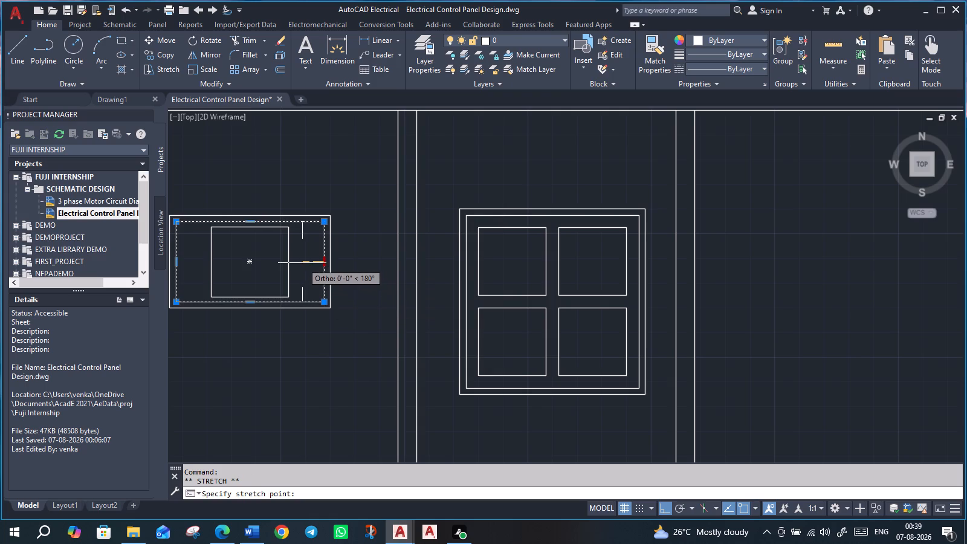
drag(302, 263, 309, 264)
click(309, 264)
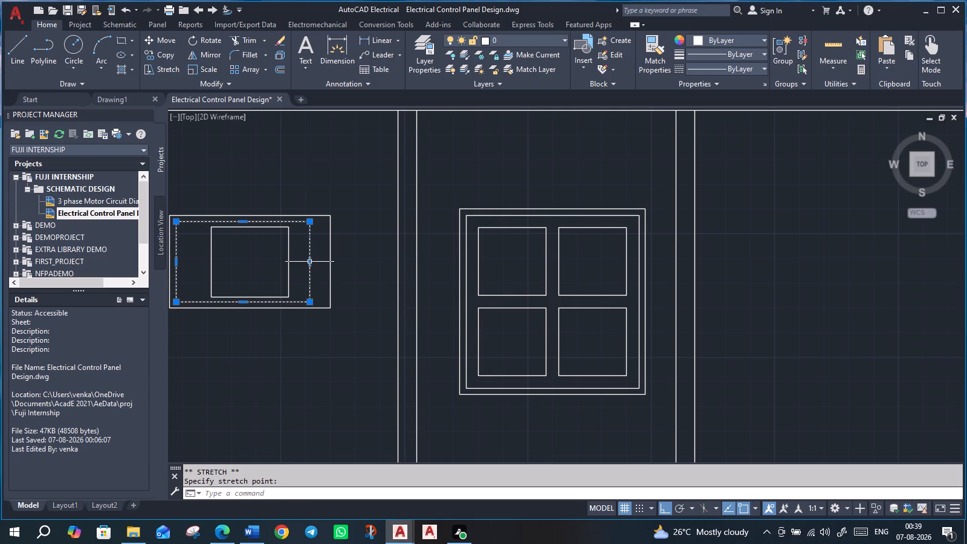
click(330, 274)
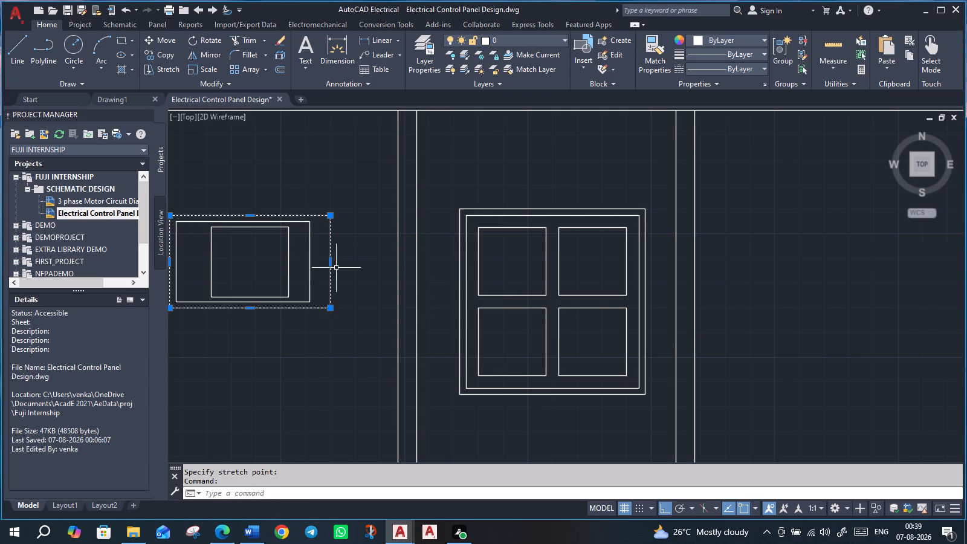
drag(331, 265, 322, 266)
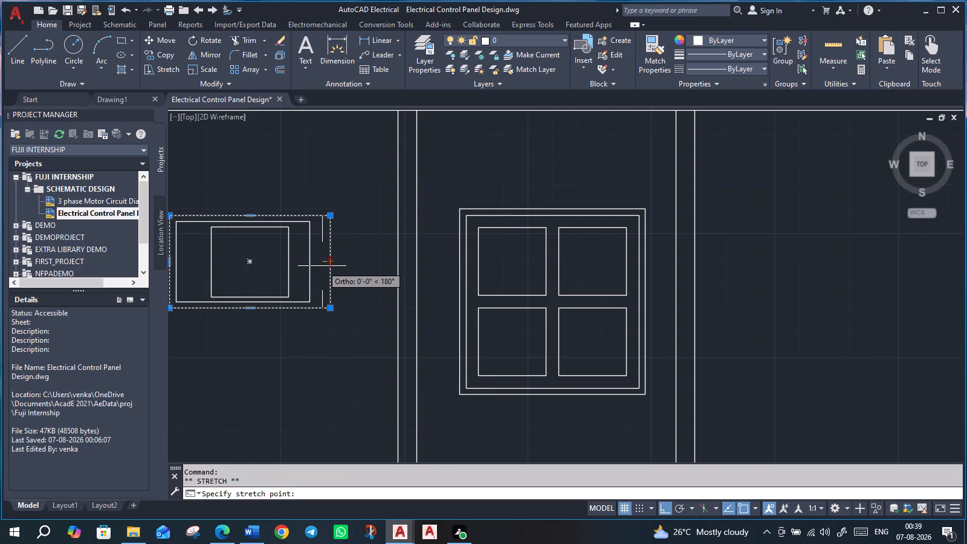
drag(322, 266, 317, 267)
click(317, 267)
Stretch the left sides of the device's inner and outer border rectangles inward by matching amounts, evening the margins around the innermost rectangle.
scroll(351, 274, down, 1)
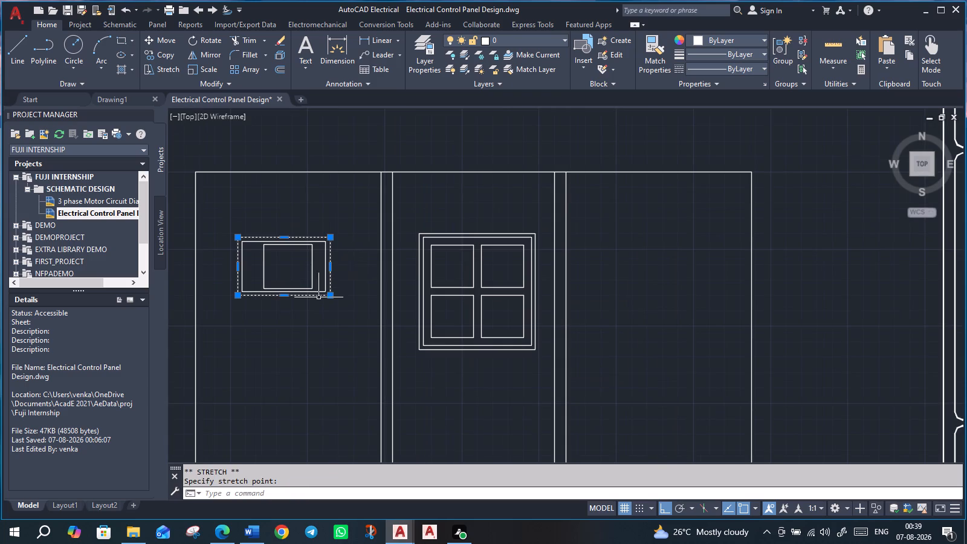
middle_drag(221, 324, 306, 361)
scroll(348, 326, up, 2)
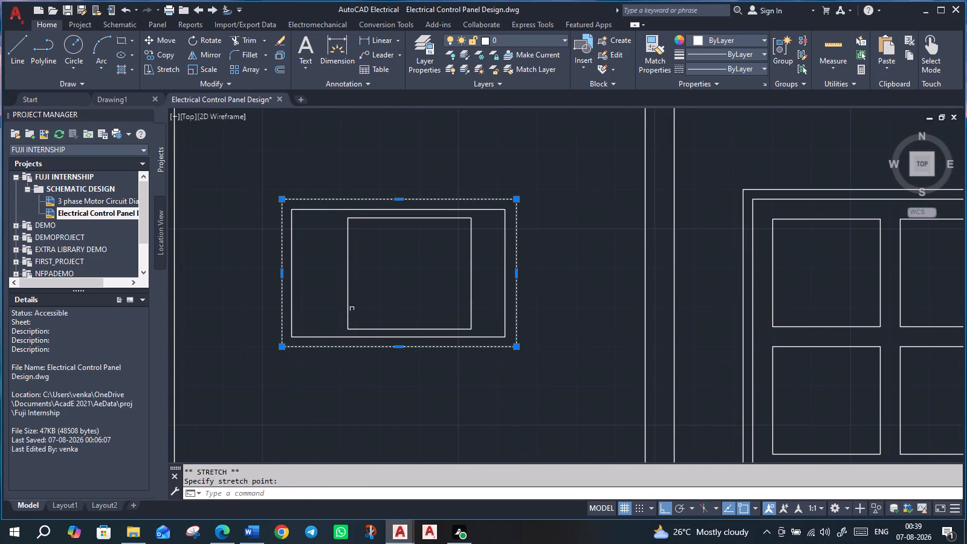
click(290, 271)
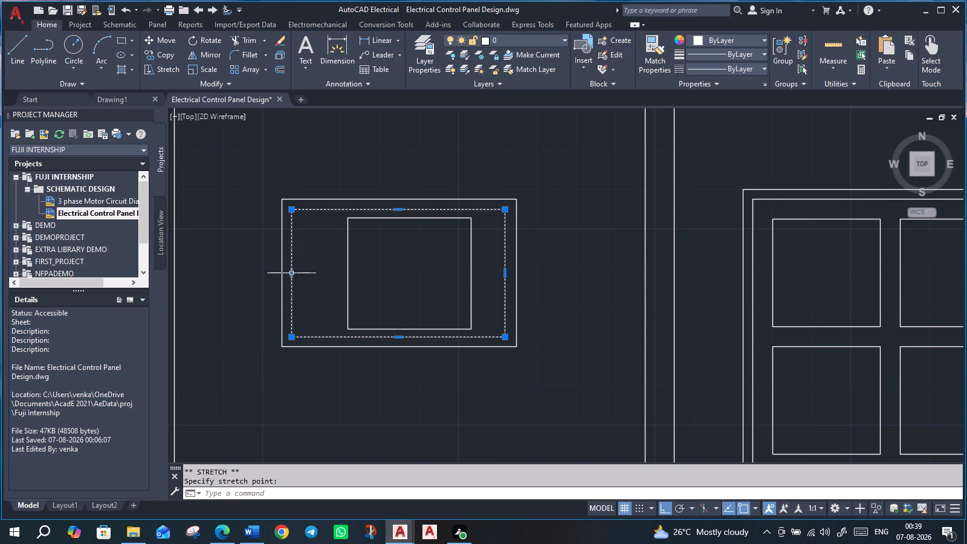
drag(292, 271, 317, 273)
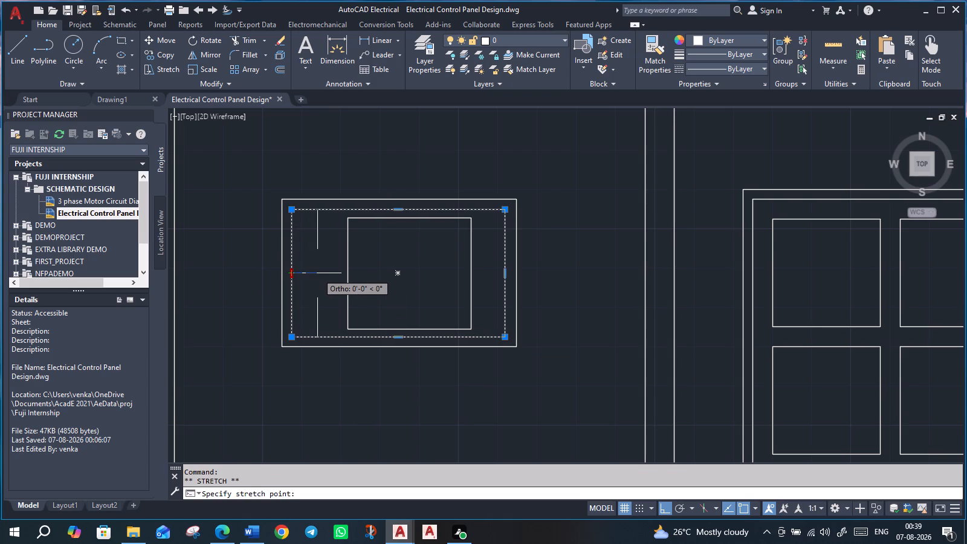
drag(317, 273, 313, 274)
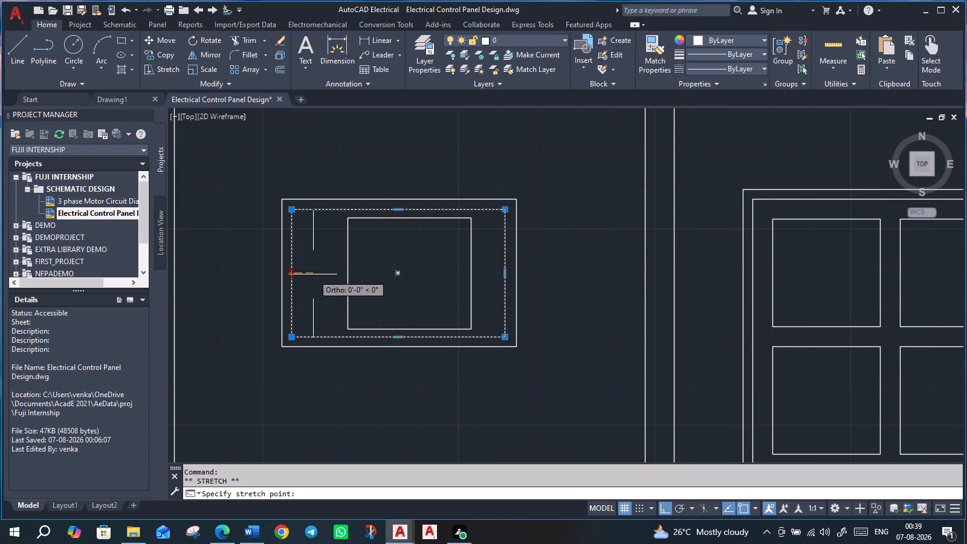
click(313, 274)
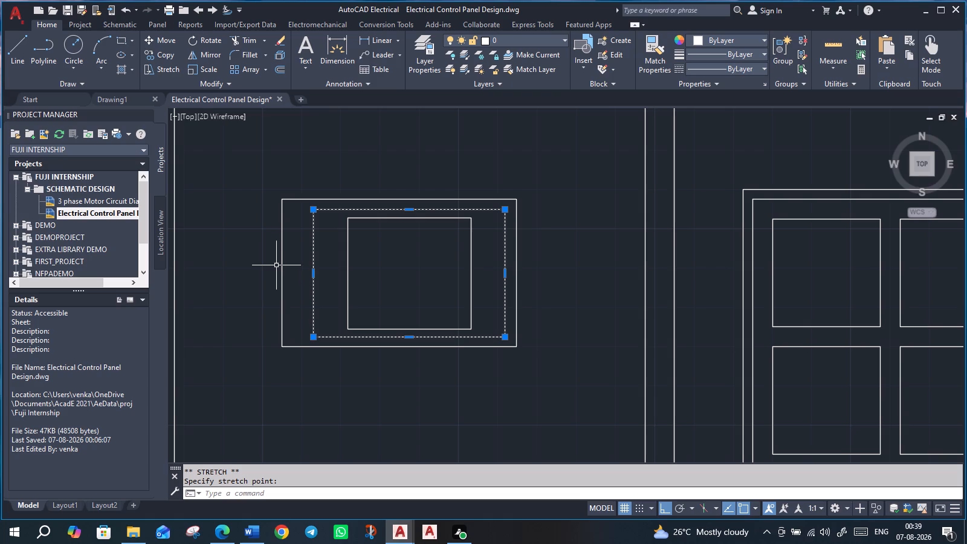
click(281, 273)
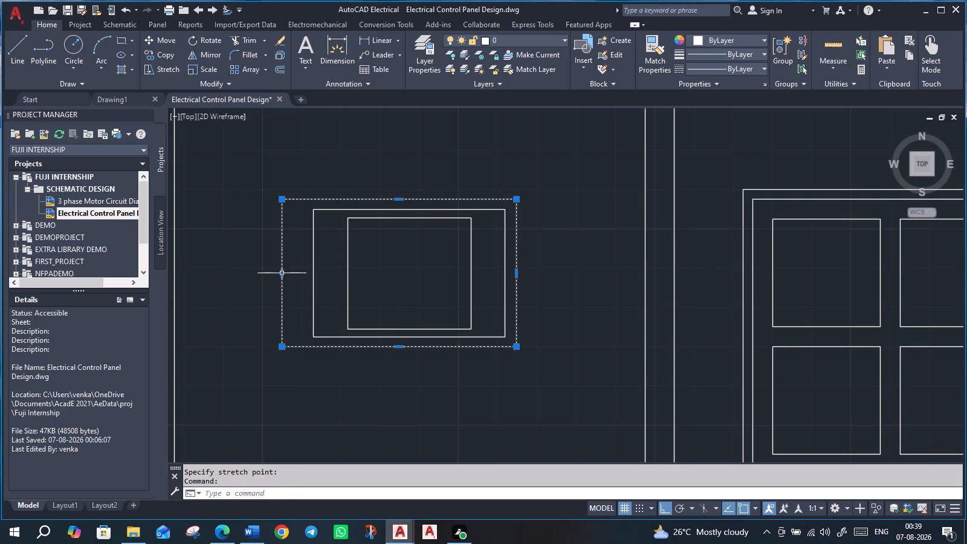
drag(283, 272, 297, 272)
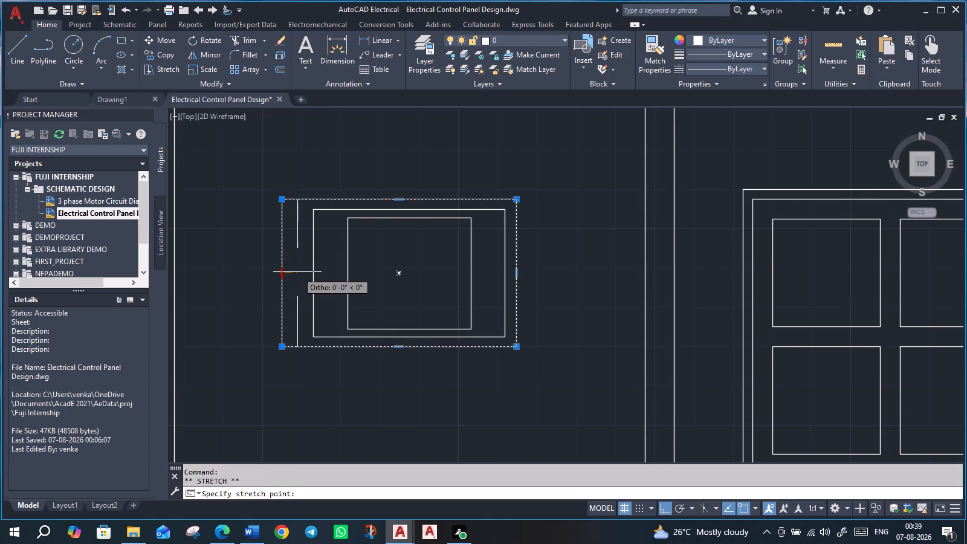
drag(297, 272, 303, 272)
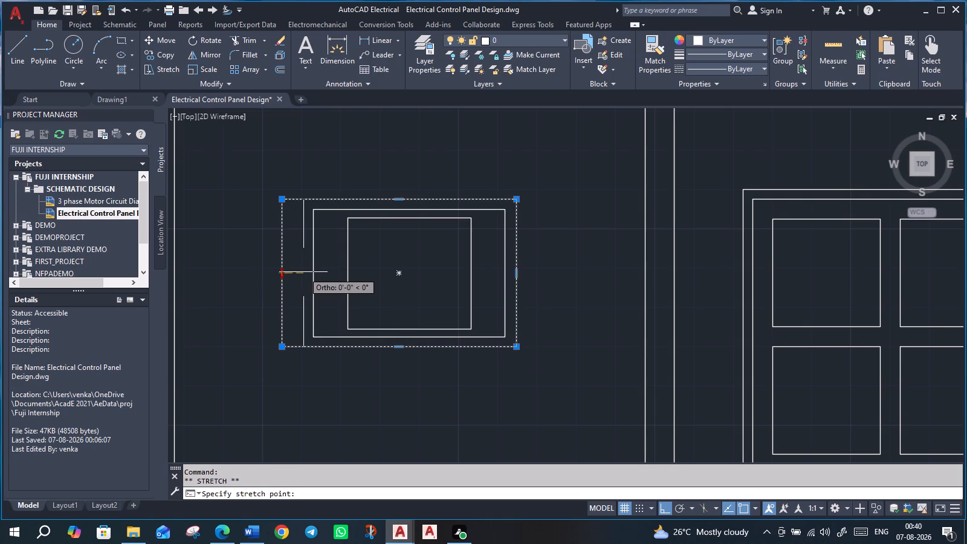
drag(303, 272, 303, 272)
click(303, 272)
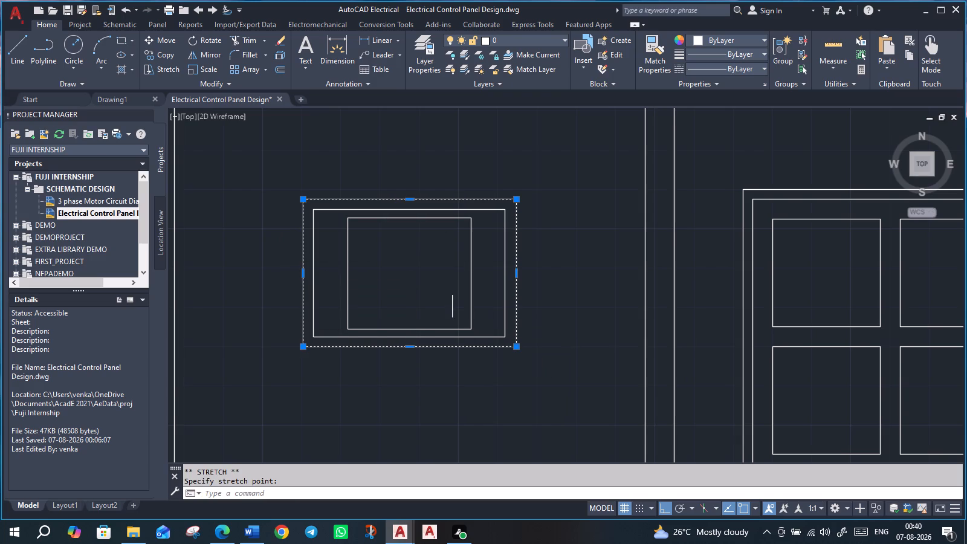
click(221, 210)
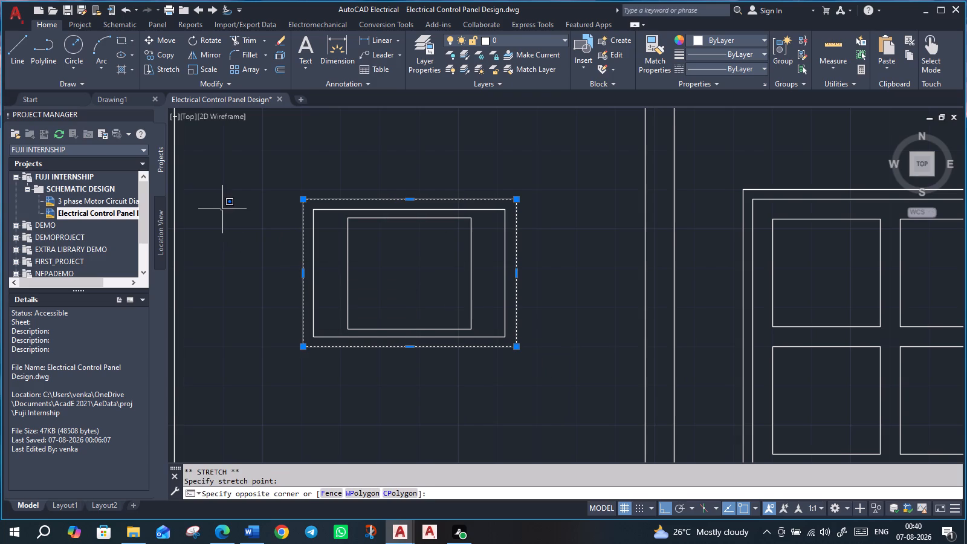
key(Escape)
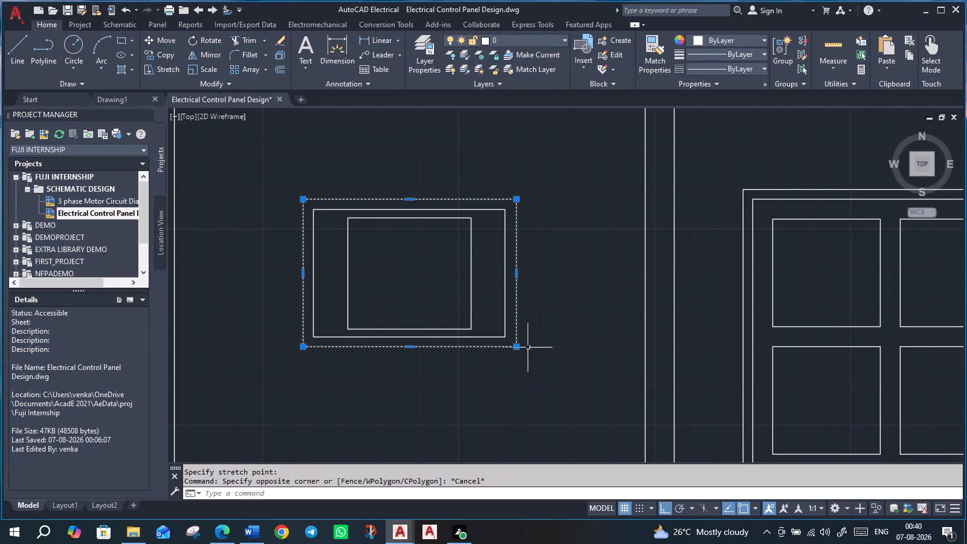
key(Escape)
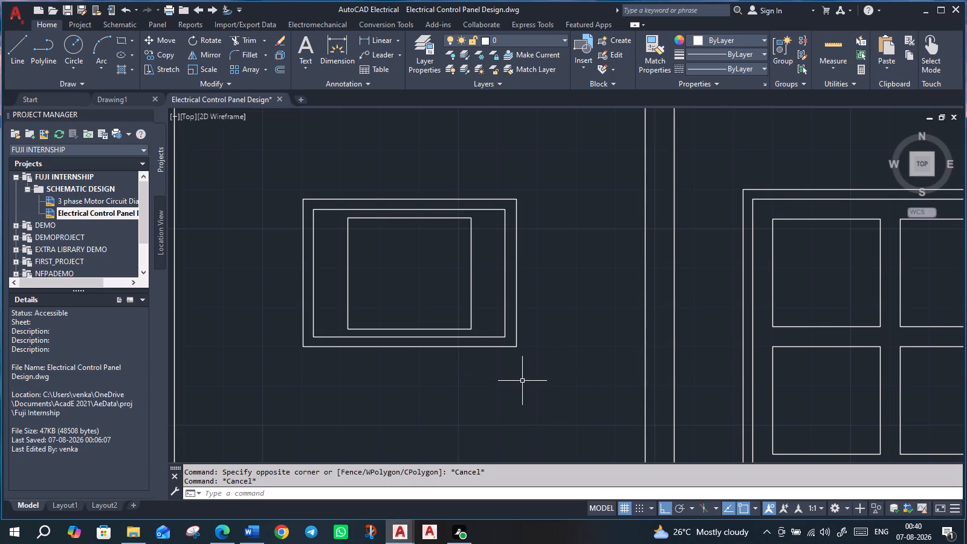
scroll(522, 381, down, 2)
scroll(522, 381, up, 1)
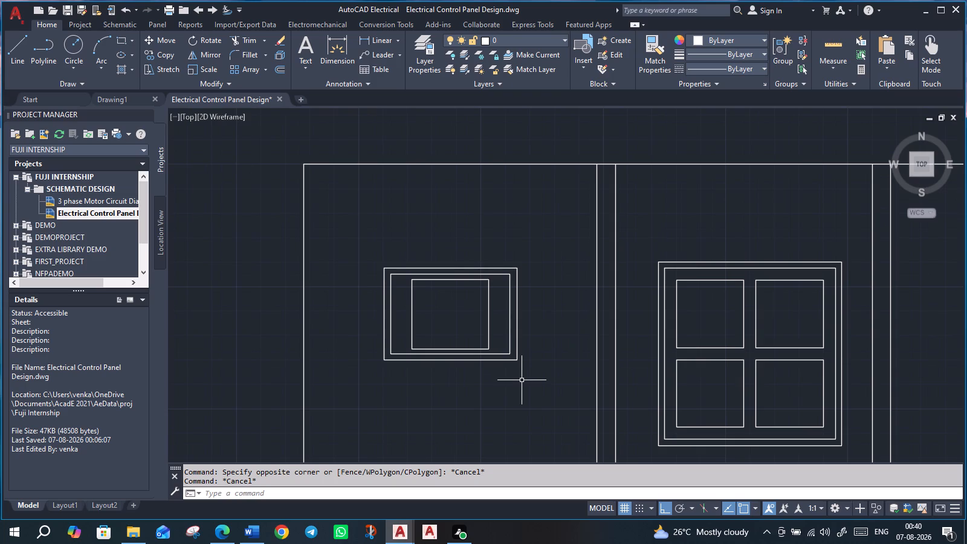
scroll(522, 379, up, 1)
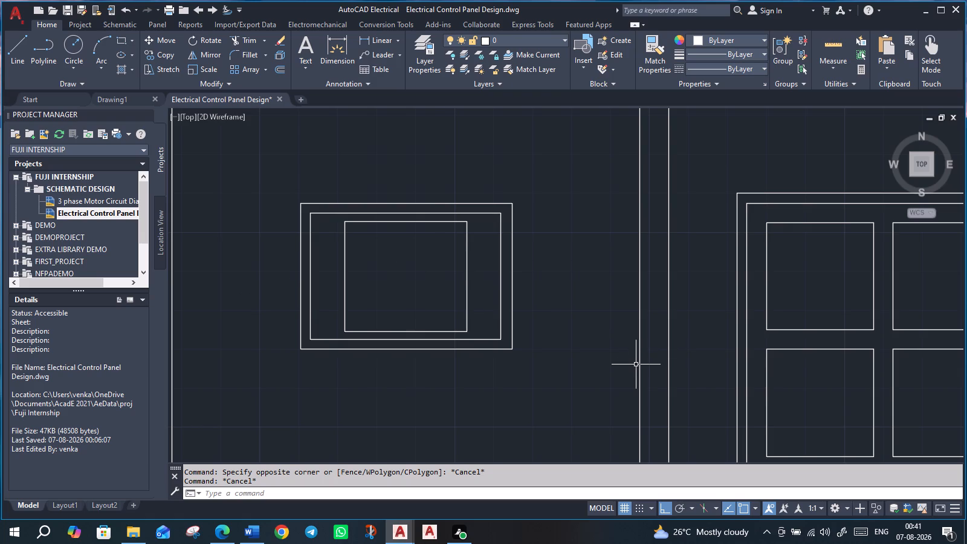
Draw a wide rectangle in the upper part of the panel's right column, its top edge level with the left-column device's top.
middle_drag(636, 364, 536, 336)
scroll(530, 333, down, 2)
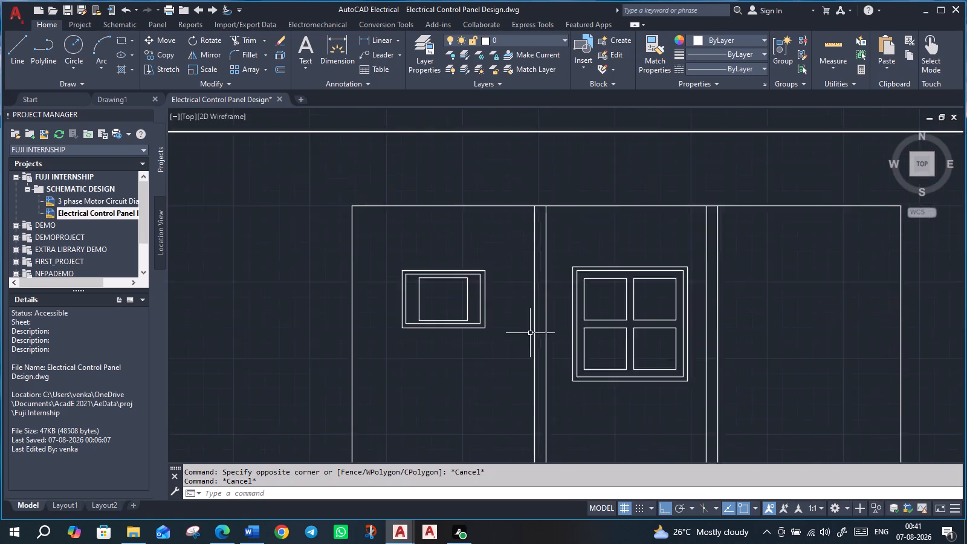
scroll(530, 333, down, 1)
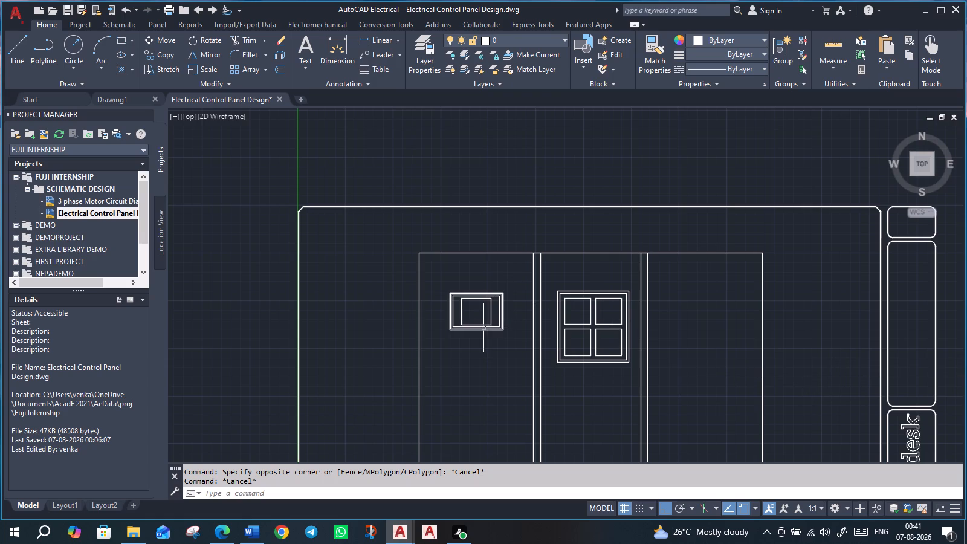
click(123, 37)
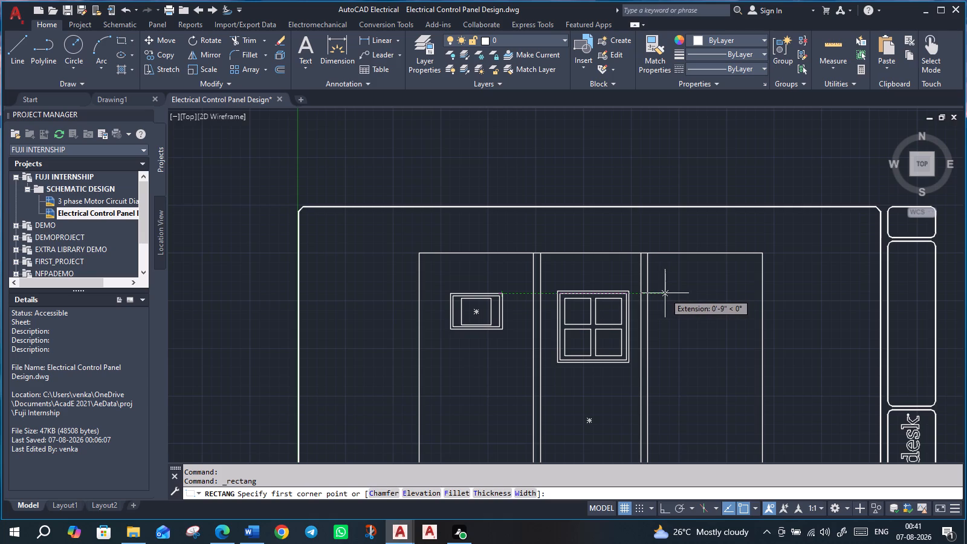
click(669, 294)
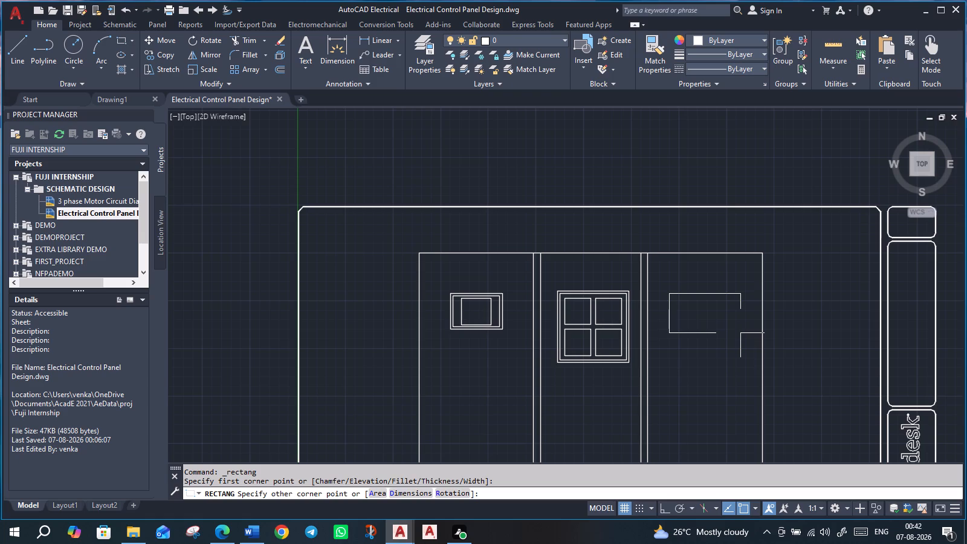
click(740, 333)
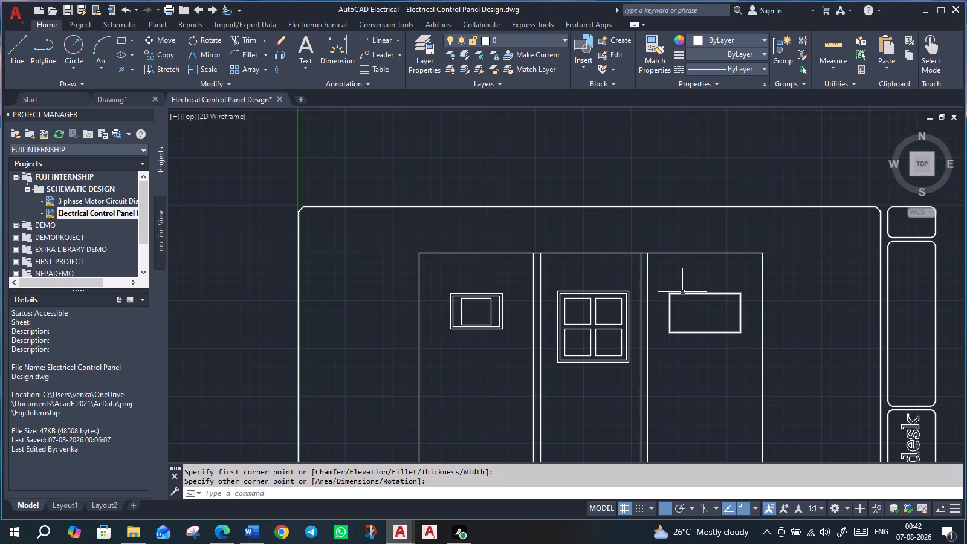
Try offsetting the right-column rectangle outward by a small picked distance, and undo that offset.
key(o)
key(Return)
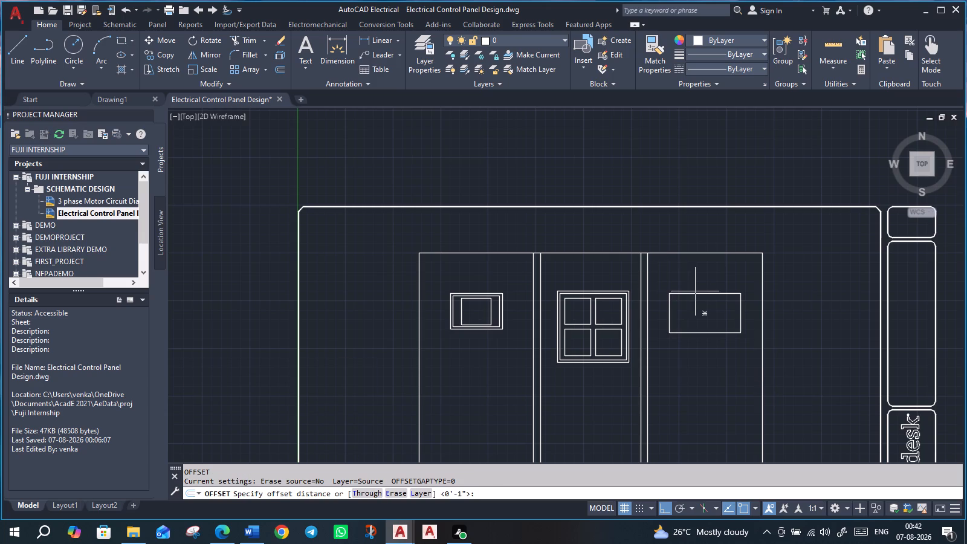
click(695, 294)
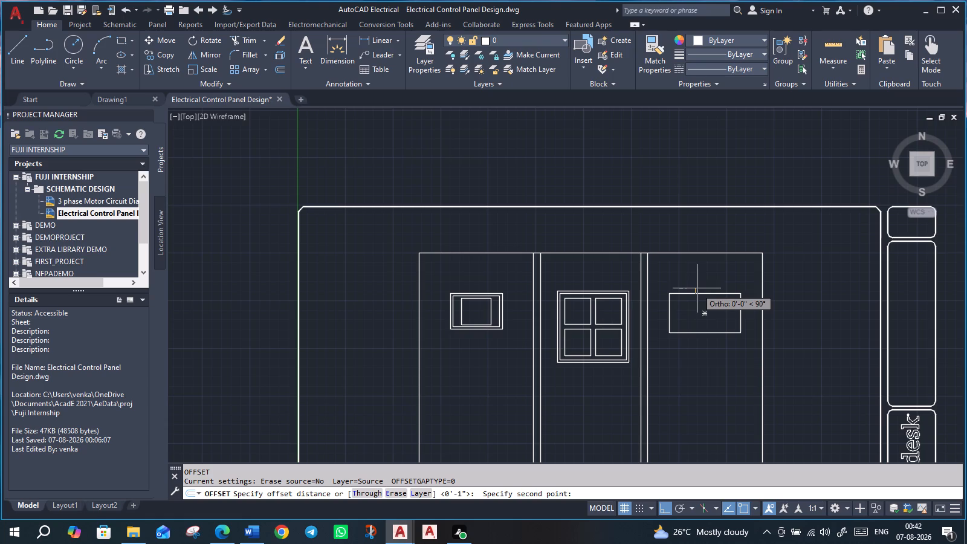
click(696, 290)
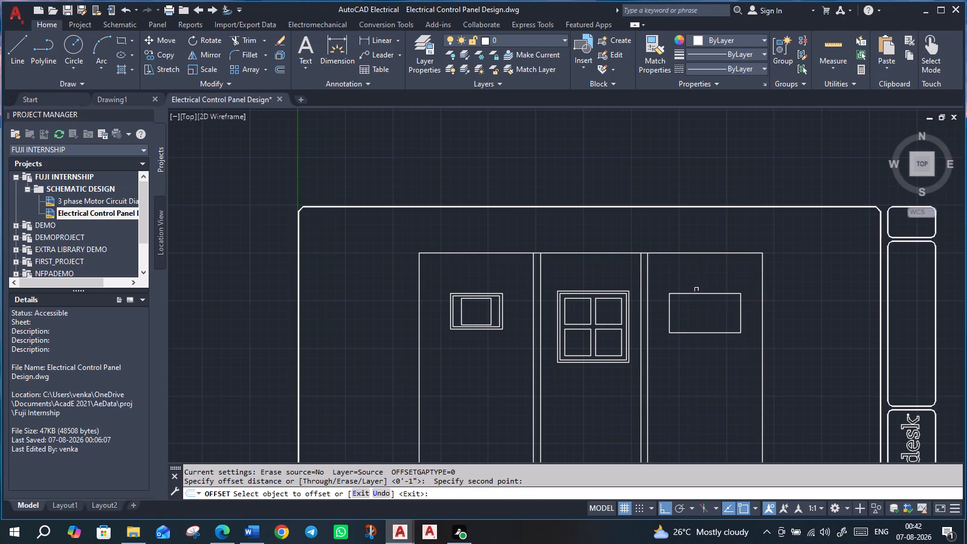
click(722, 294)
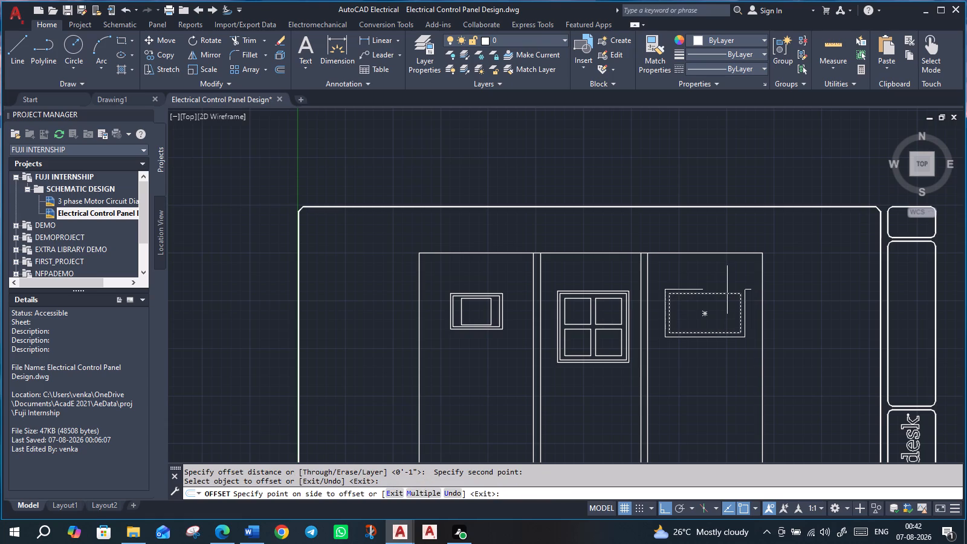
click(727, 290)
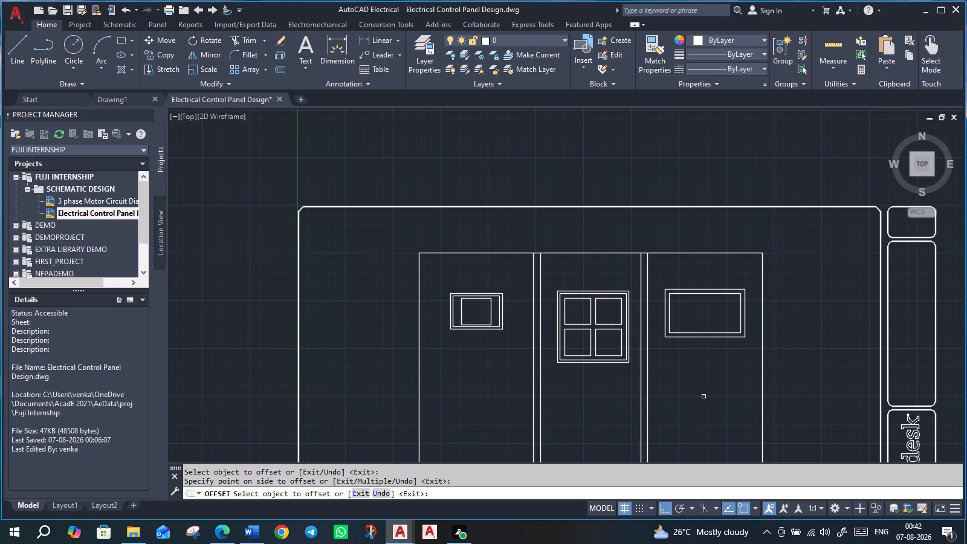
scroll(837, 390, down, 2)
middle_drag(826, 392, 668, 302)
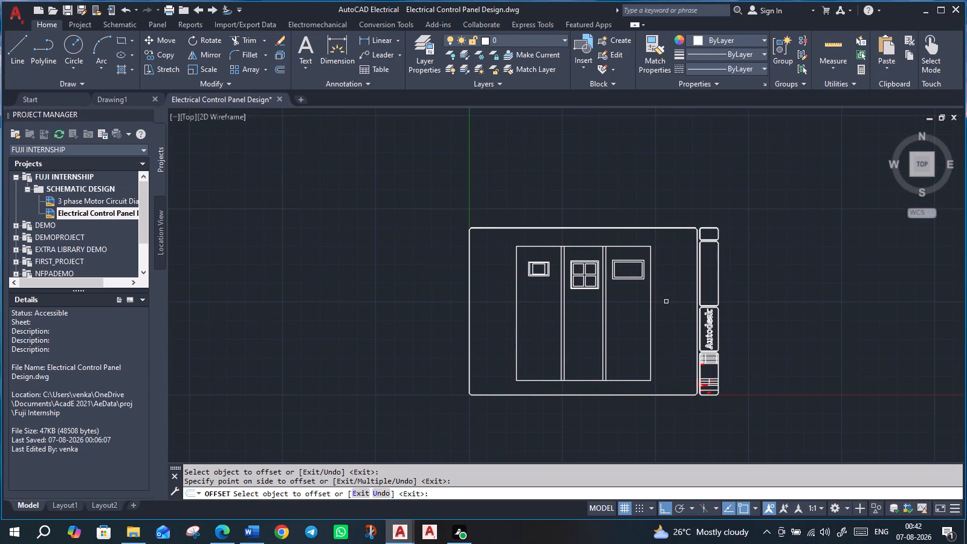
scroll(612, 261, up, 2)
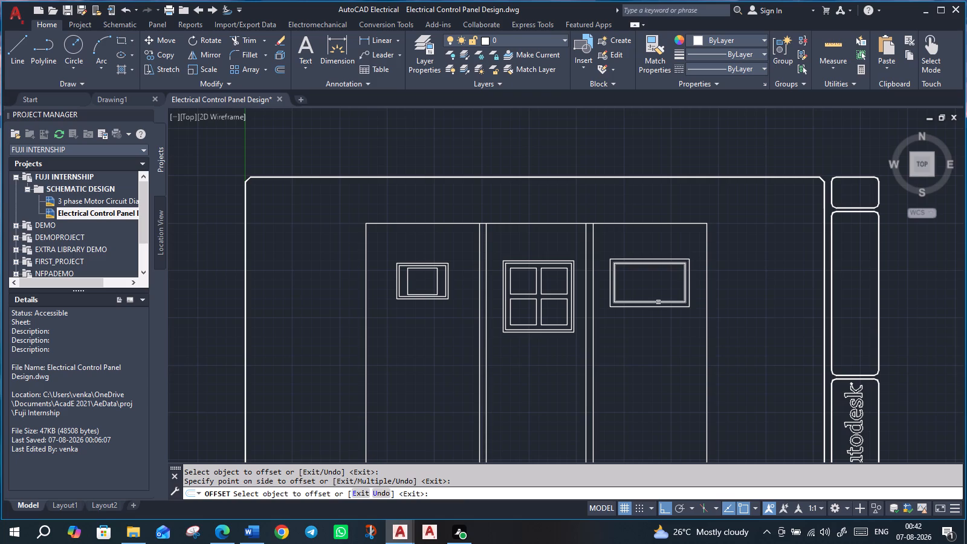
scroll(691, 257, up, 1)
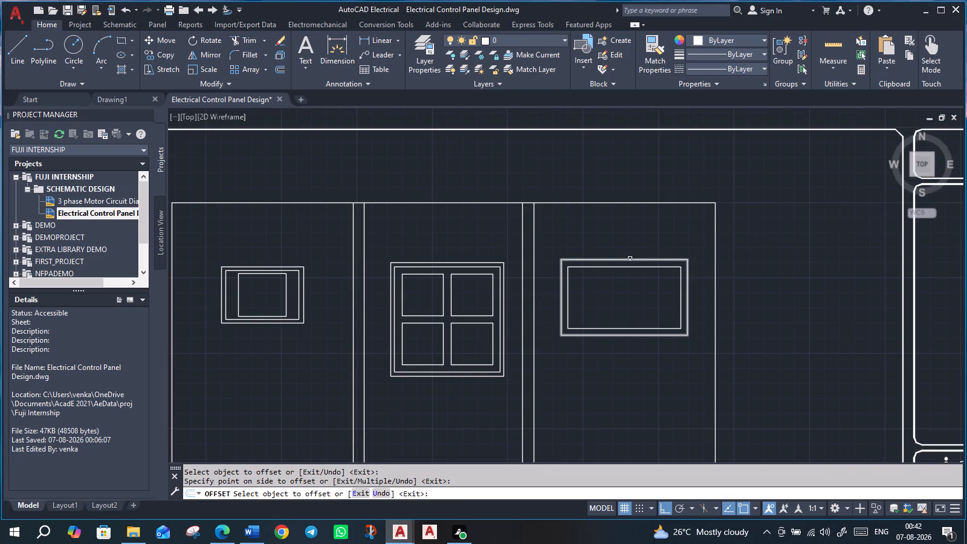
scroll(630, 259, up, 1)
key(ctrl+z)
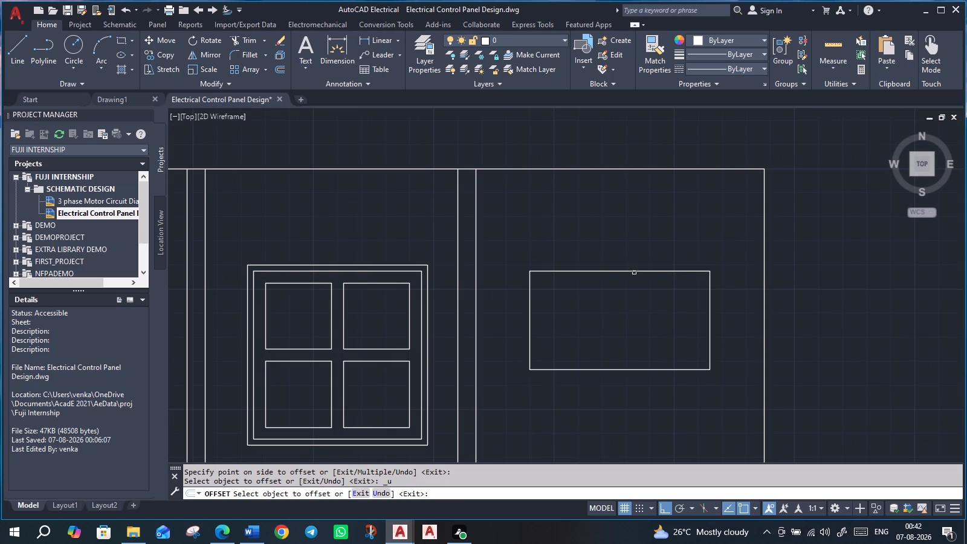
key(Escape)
Offset the right-column rectangle outward by a very narrow picked distance to form its outer border.
key(o)
key(Return)
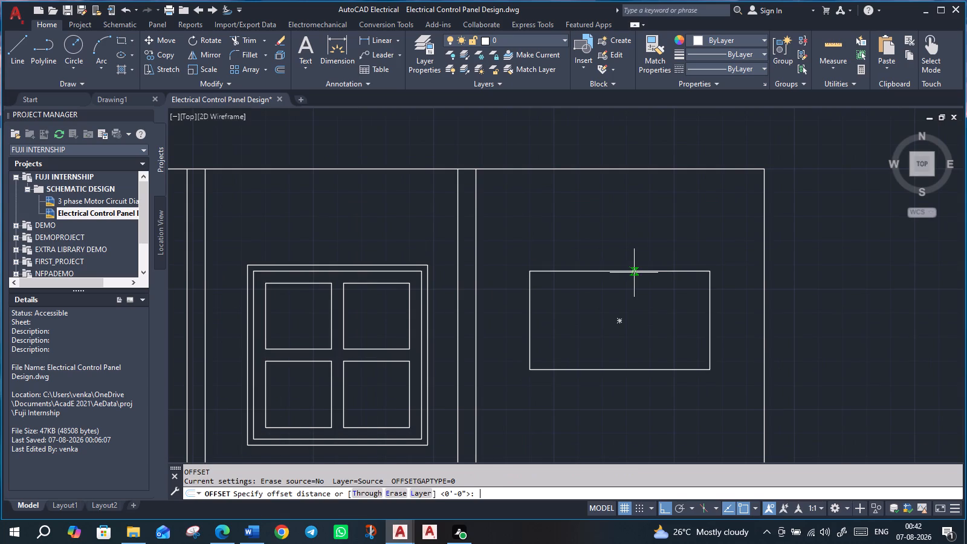
click(626, 271)
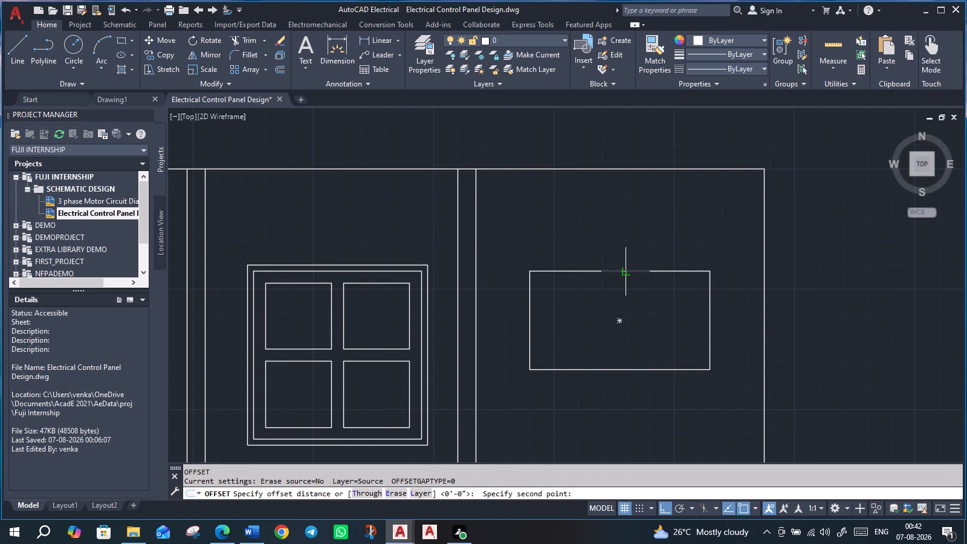
click(627, 268)
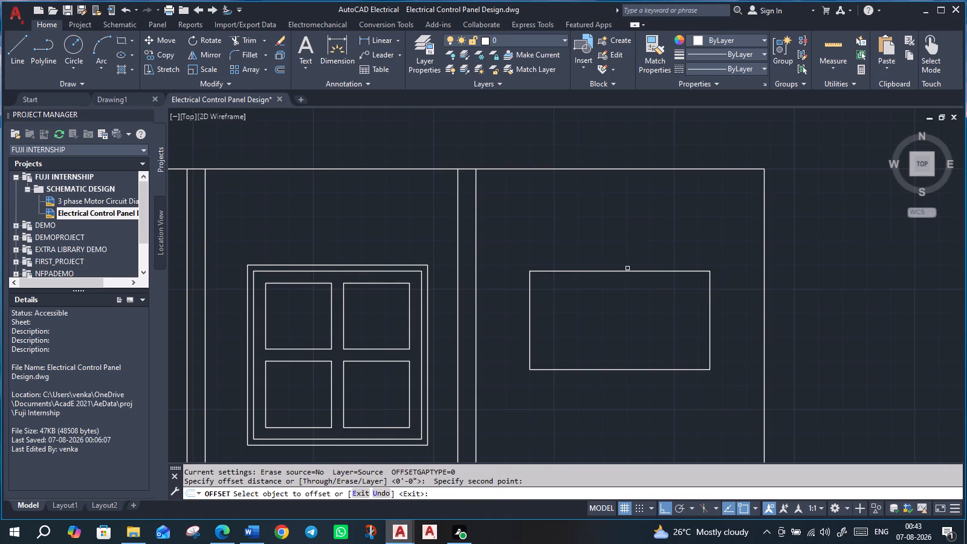
click(631, 271)
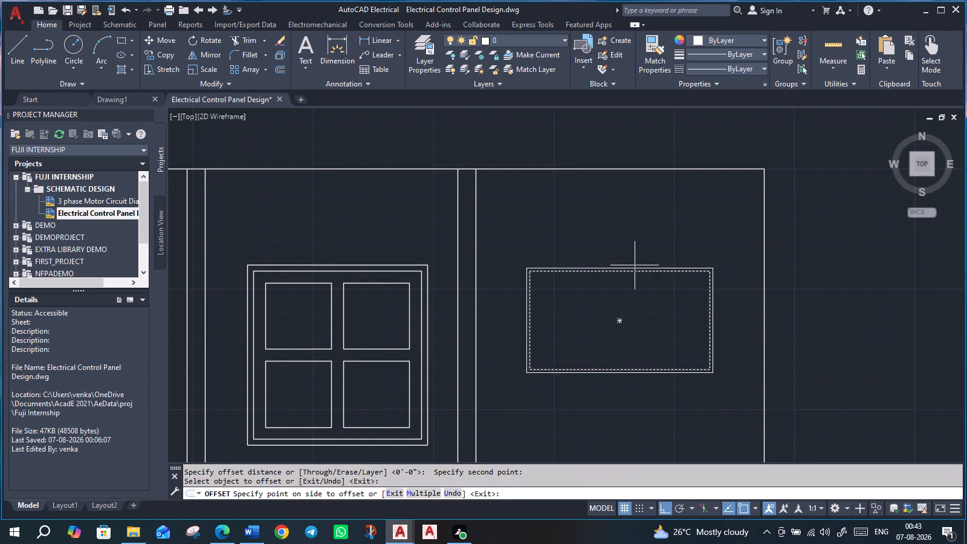
click(635, 265)
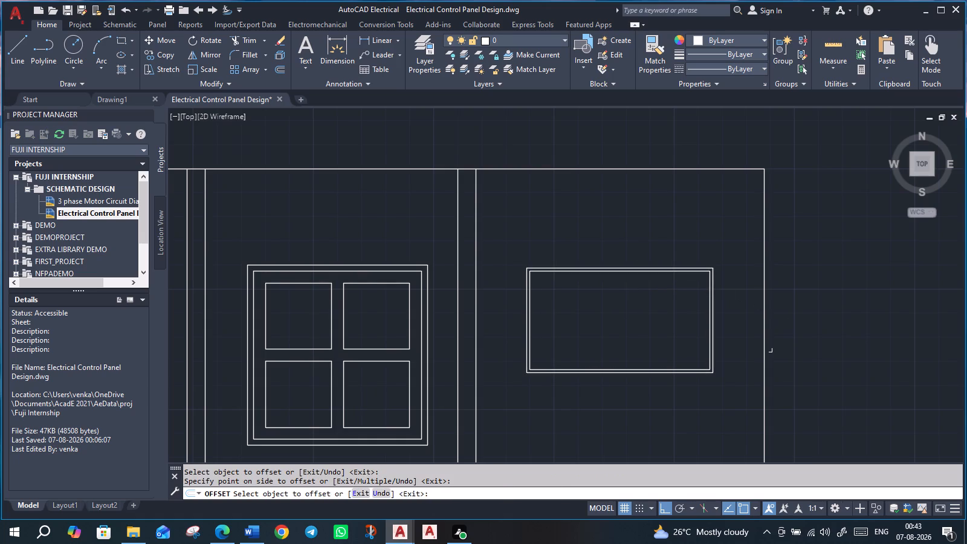
scroll(670, 322, down, 1)
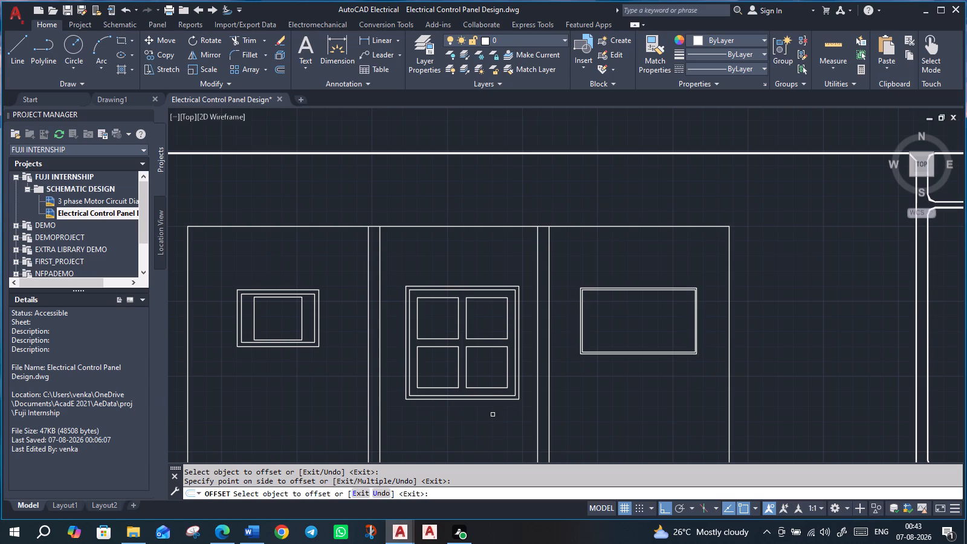
key(Escape)
key(Escape)
Offset the original right-column rectangle inward by a picked distance slightly wider than the outer border gap.
key(o)
key(Return)
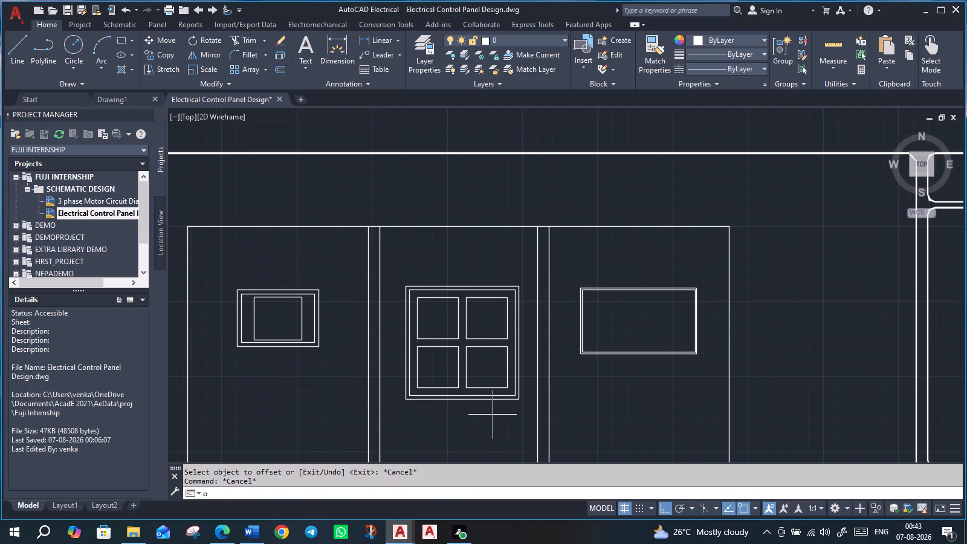
scroll(633, 329, up, 1)
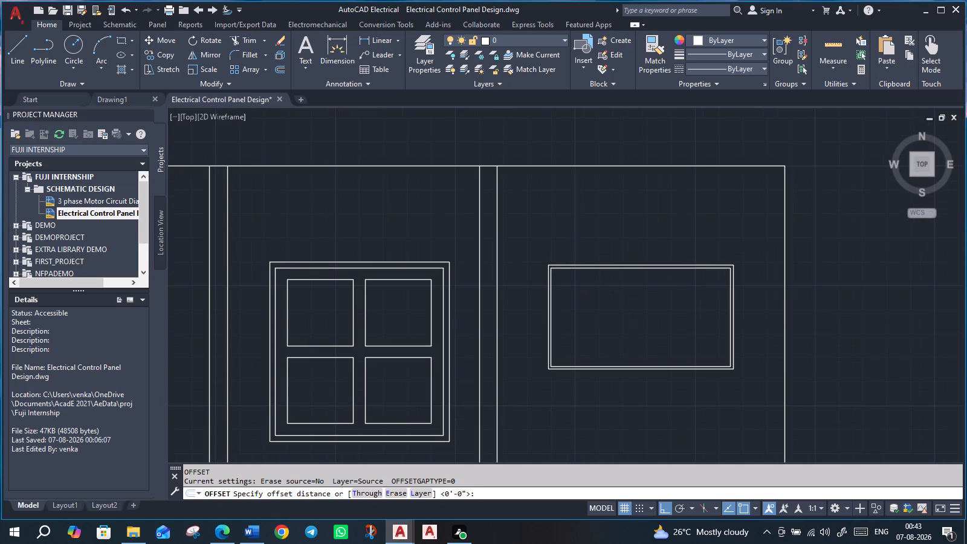
scroll(644, 375, up, 3)
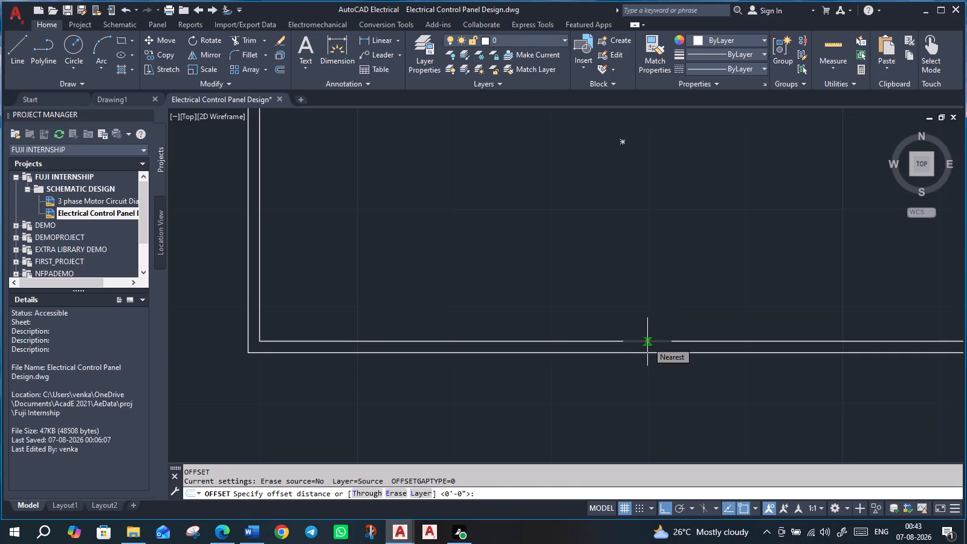
click(647, 342)
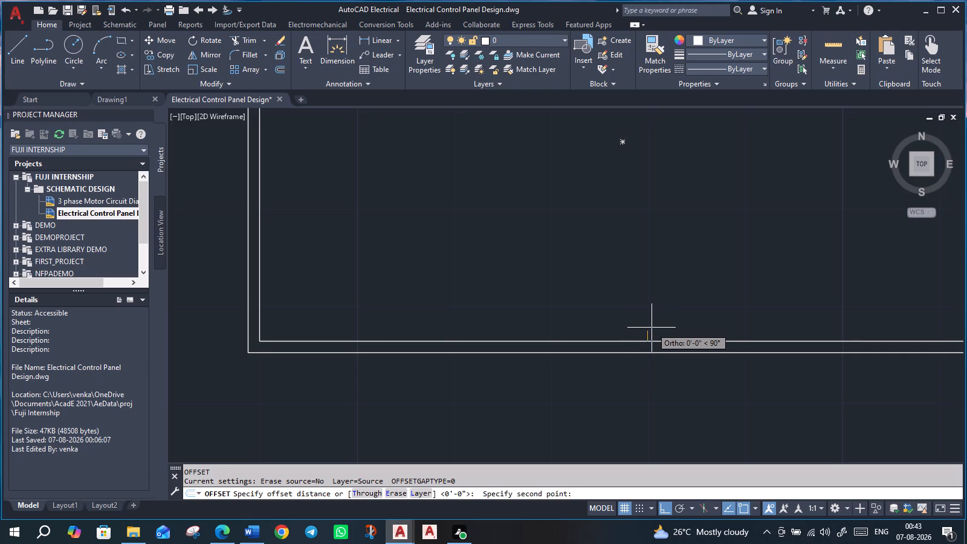
click(652, 328)
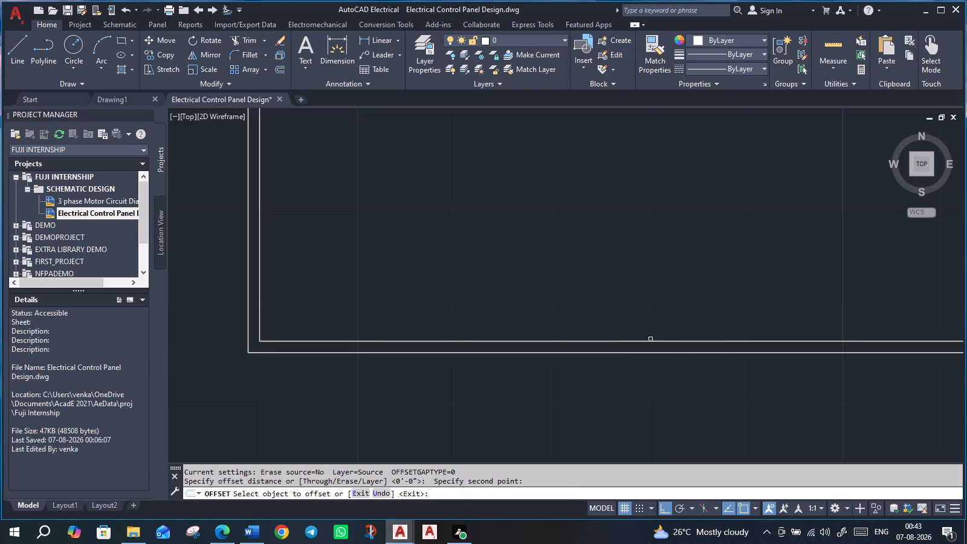
click(650, 342)
click(666, 310)
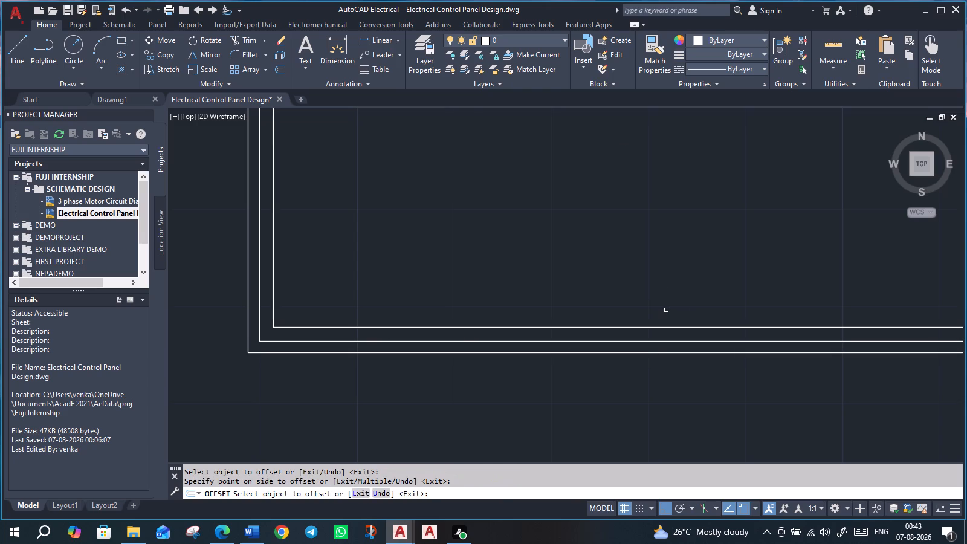
Draw a vertical line inside the innermost right-column rectangle, from its top edge's midpoint to its bottom edge's midpoint.
scroll(666, 310, down, 3)
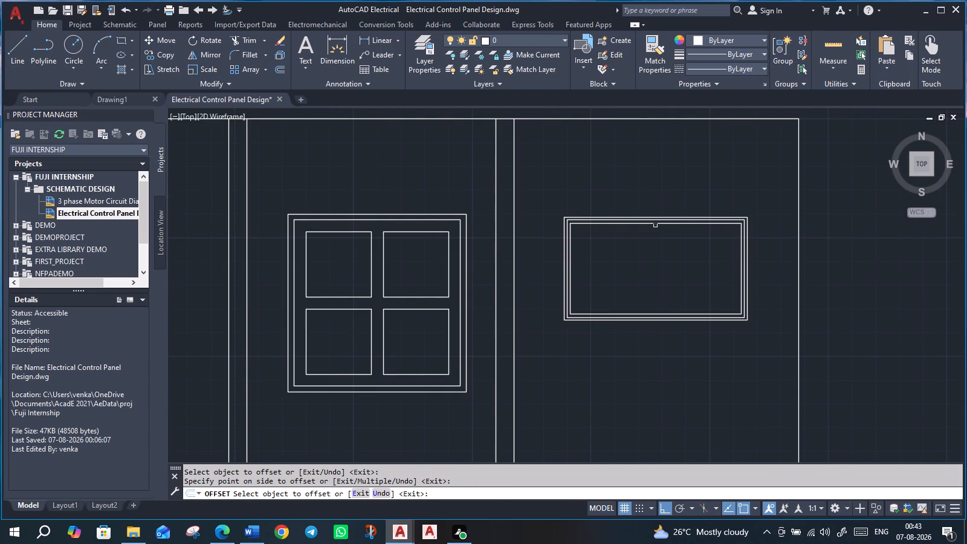
scroll(736, 230, up, 1)
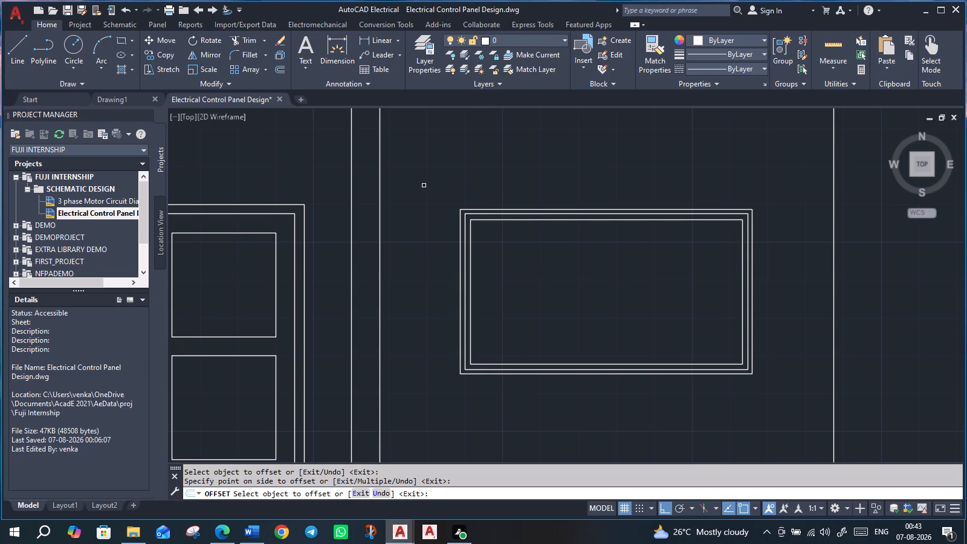
scroll(680, 262, up, 1)
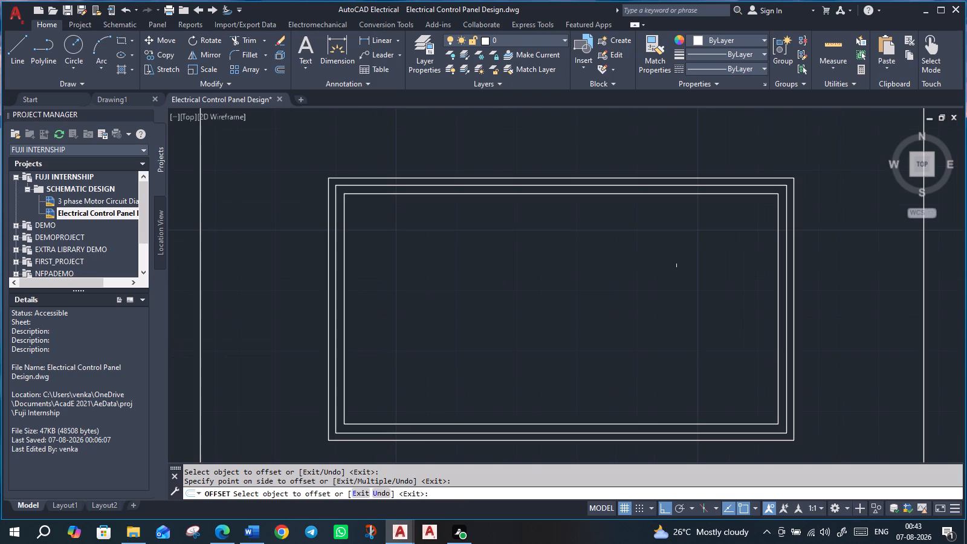
click(23, 44)
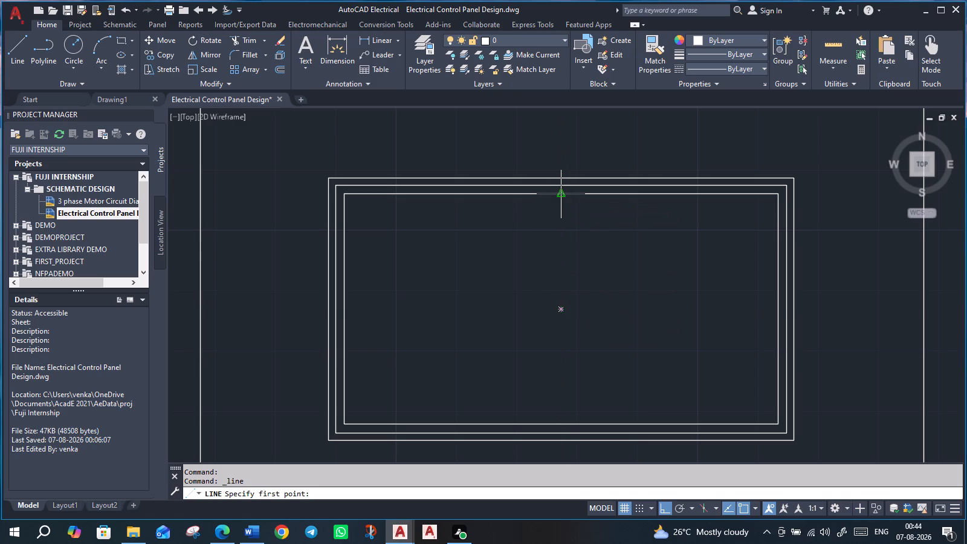
drag(558, 192, 559, 201)
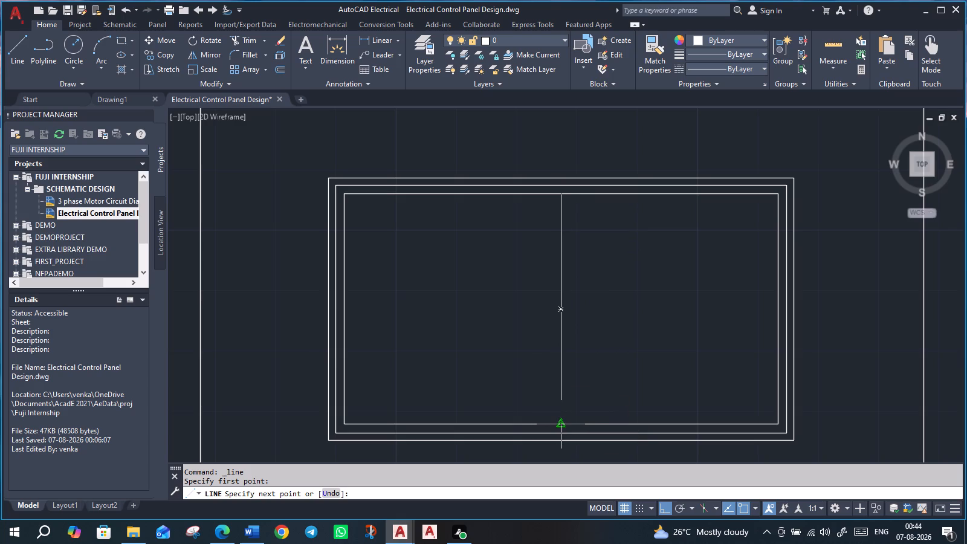
click(560, 424)
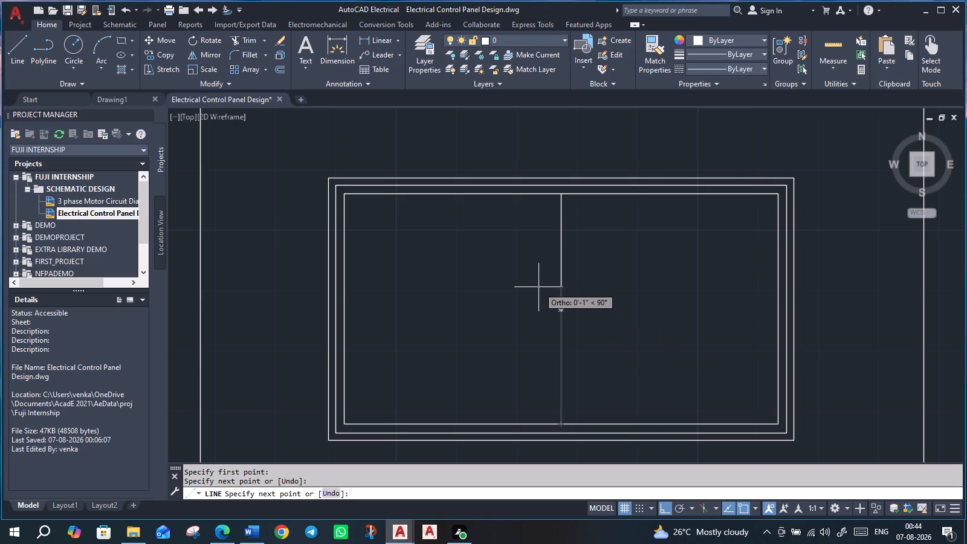
key(Escape)
Offset the central vertical line to both sides by a narrow picked distance, about the gap between the rectangle's borders.
key(o)
key(Return)
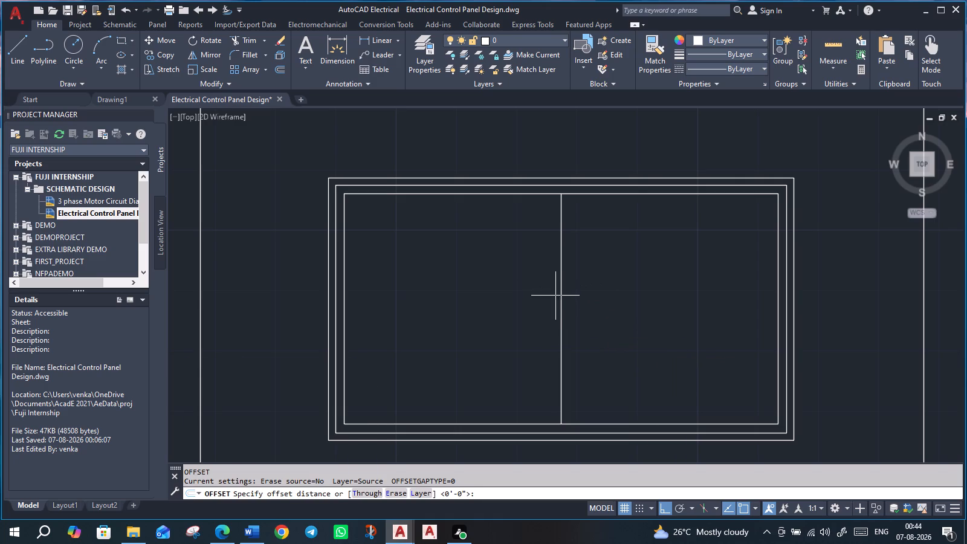
click(561, 296)
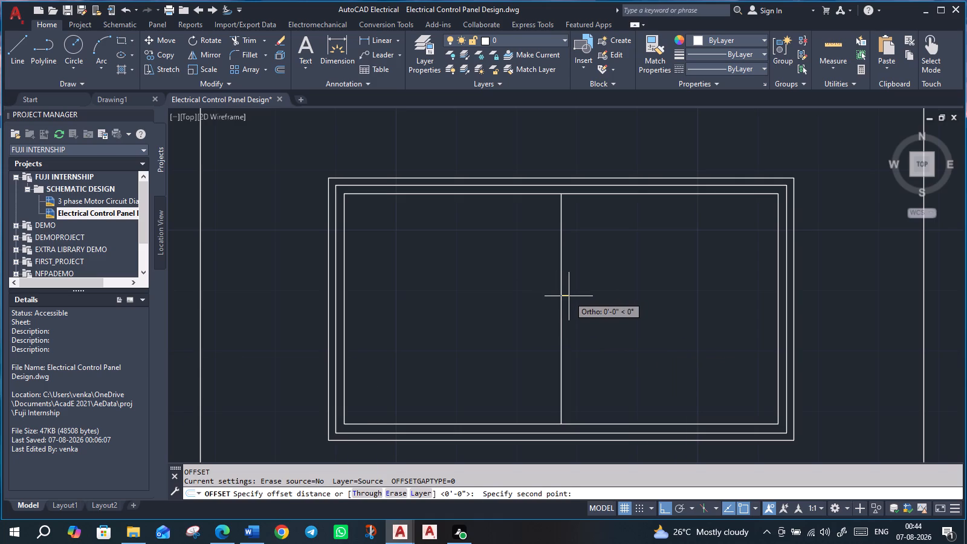
click(569, 296)
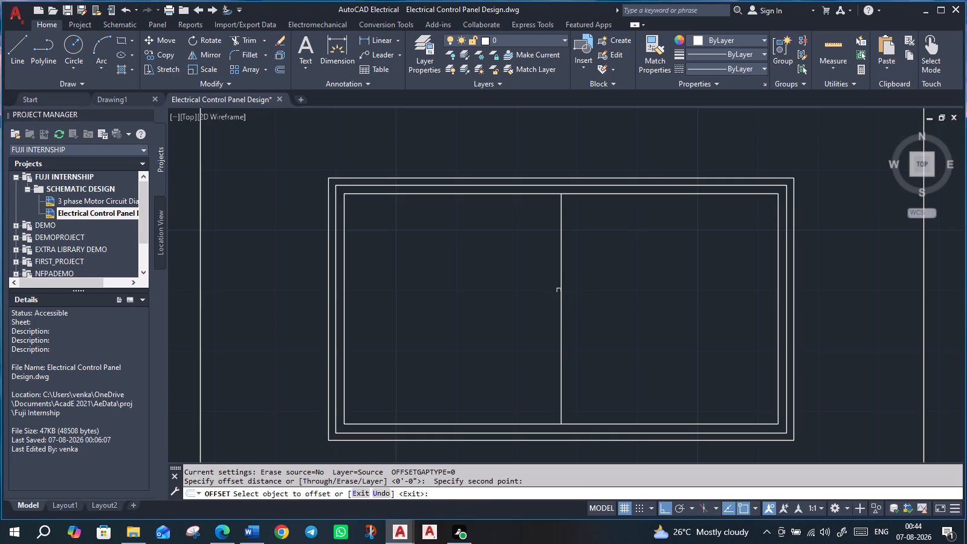
click(562, 287)
click(579, 286)
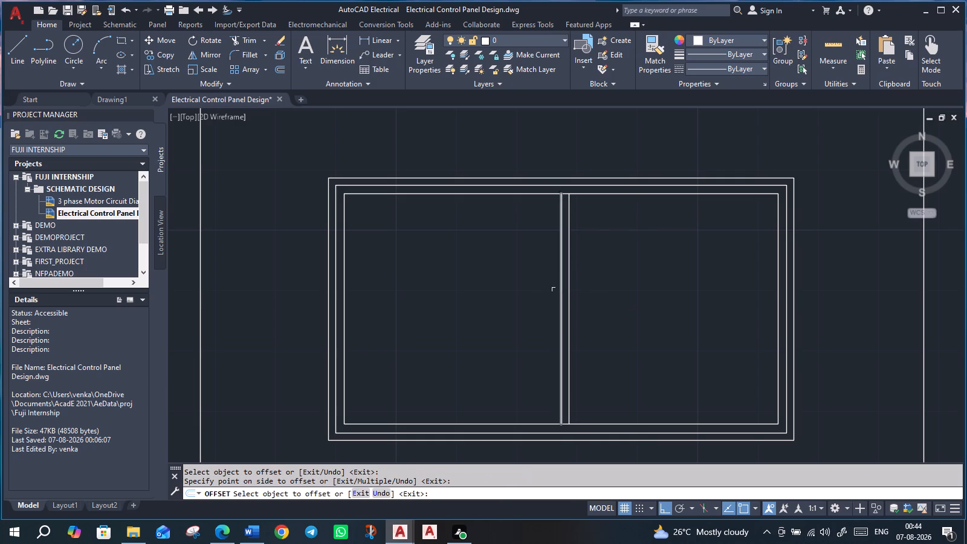
click(561, 291)
click(543, 291)
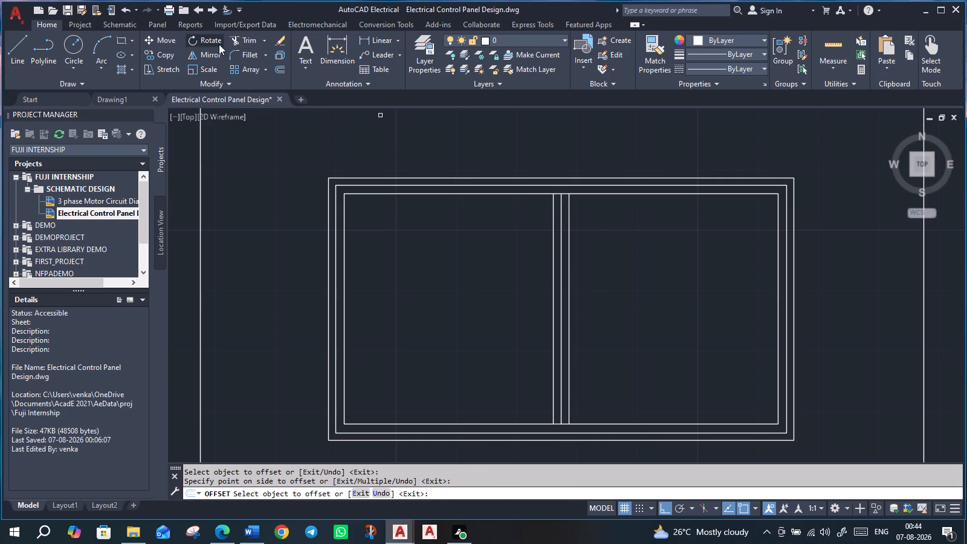
Trim away the original centre line and the short top and bottom edge segments between the two offset lines, leaving two separate panes.
click(248, 41)
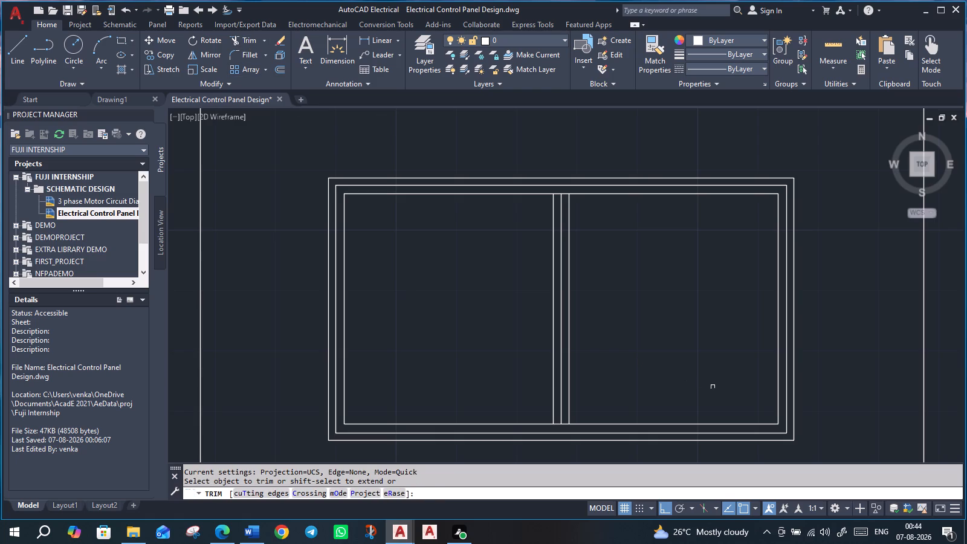
click(561, 423)
click(561, 424)
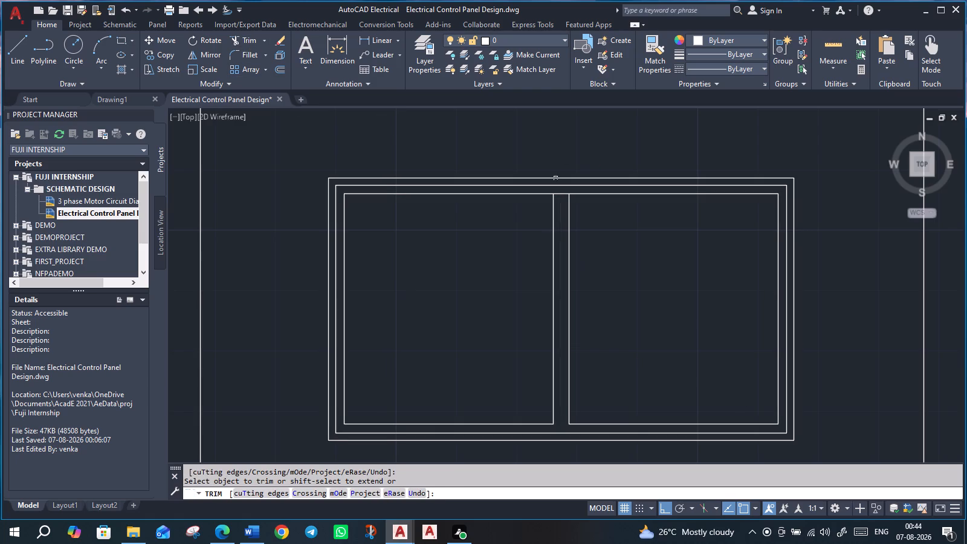
click(561, 193)
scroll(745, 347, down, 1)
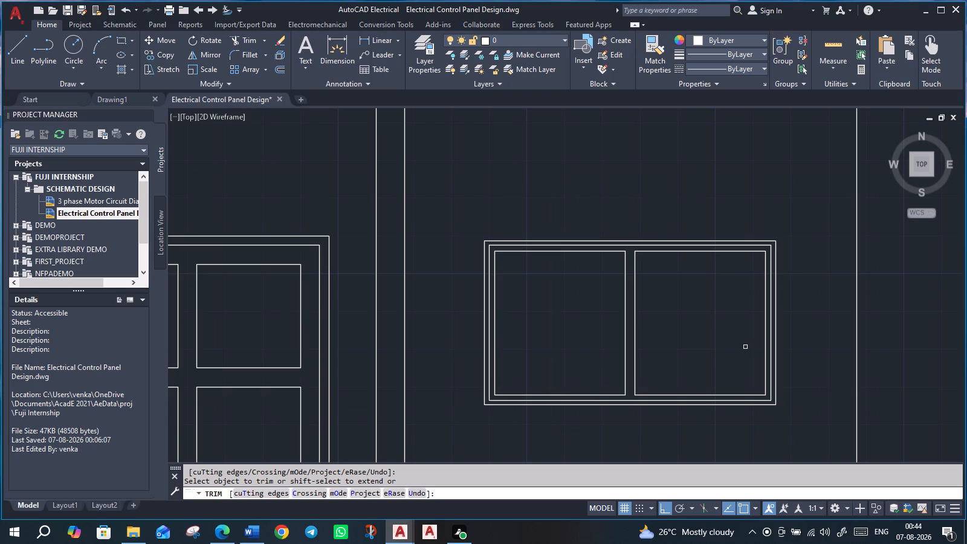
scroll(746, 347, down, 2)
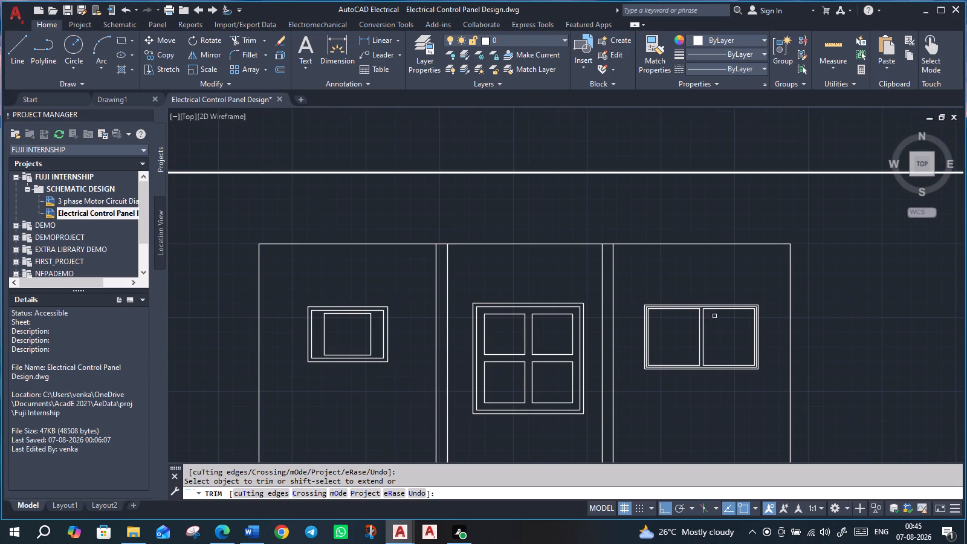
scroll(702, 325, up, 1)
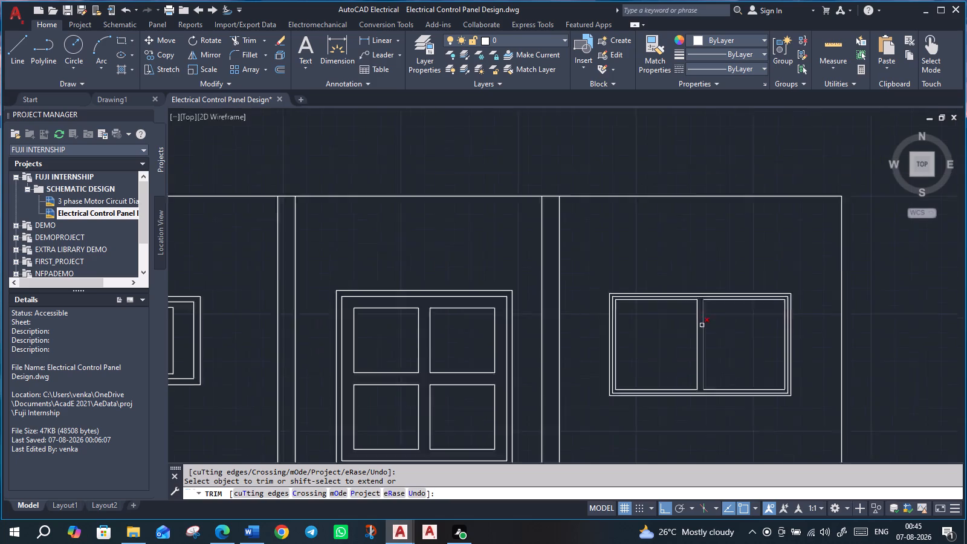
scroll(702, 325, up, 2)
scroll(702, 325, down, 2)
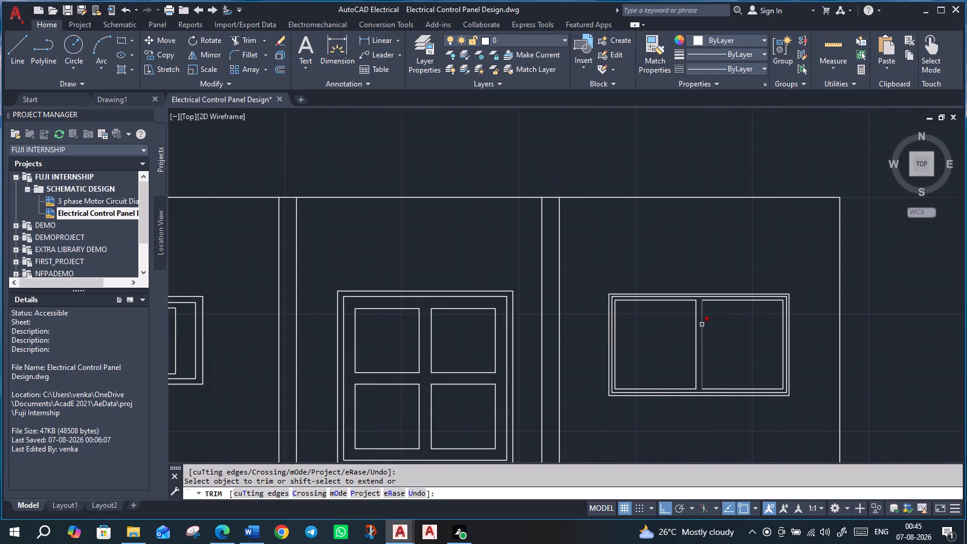
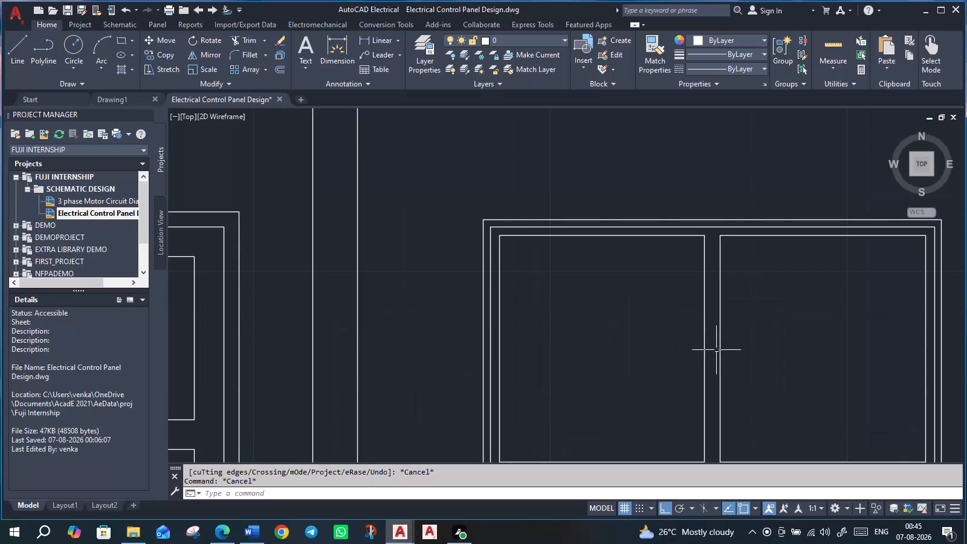
Undo the pane trimming, the offsets of the centre line, and the central vertical line in the right-column device.
click(703, 355)
scroll(711, 352, down, 2)
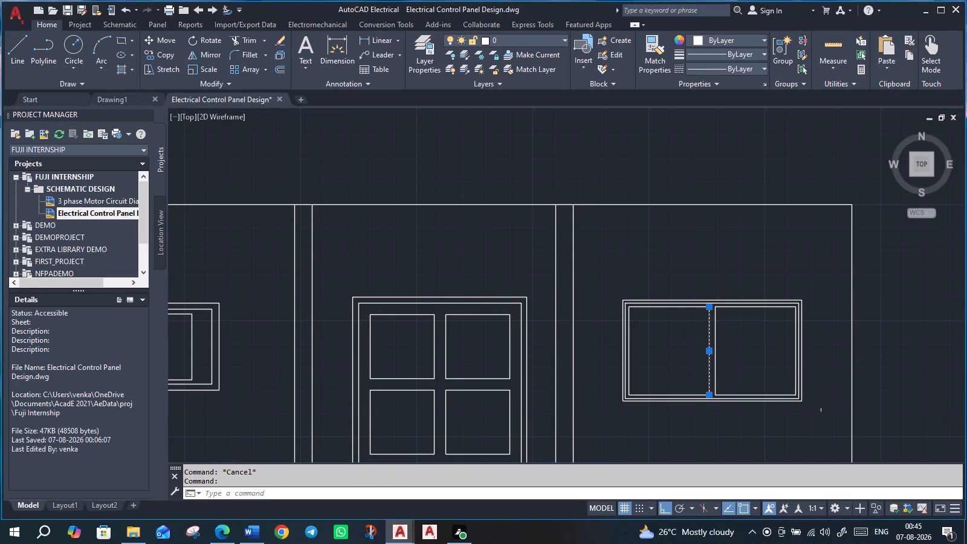
scroll(642, 399, up, 1)
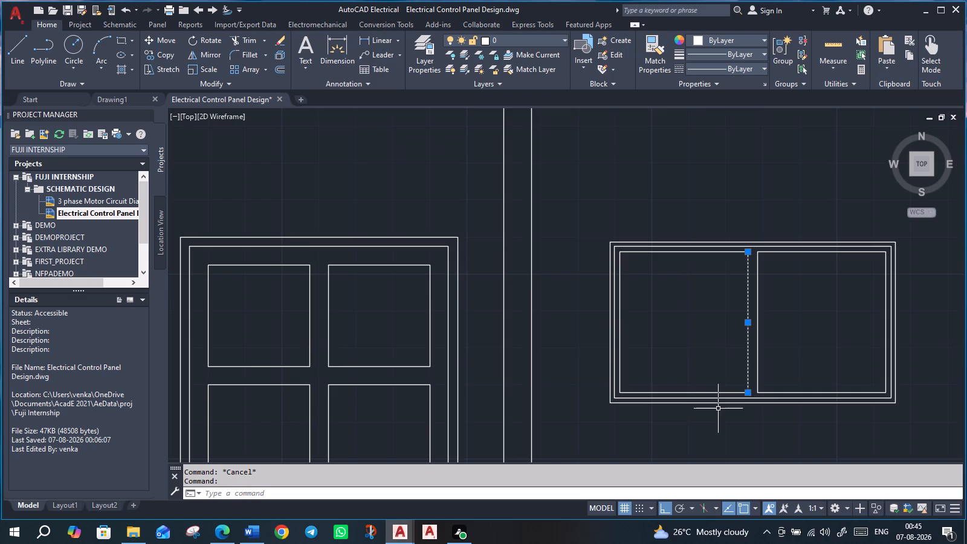
key(ctrl+z)
key(ctrl+z)
key(ctrl+z)
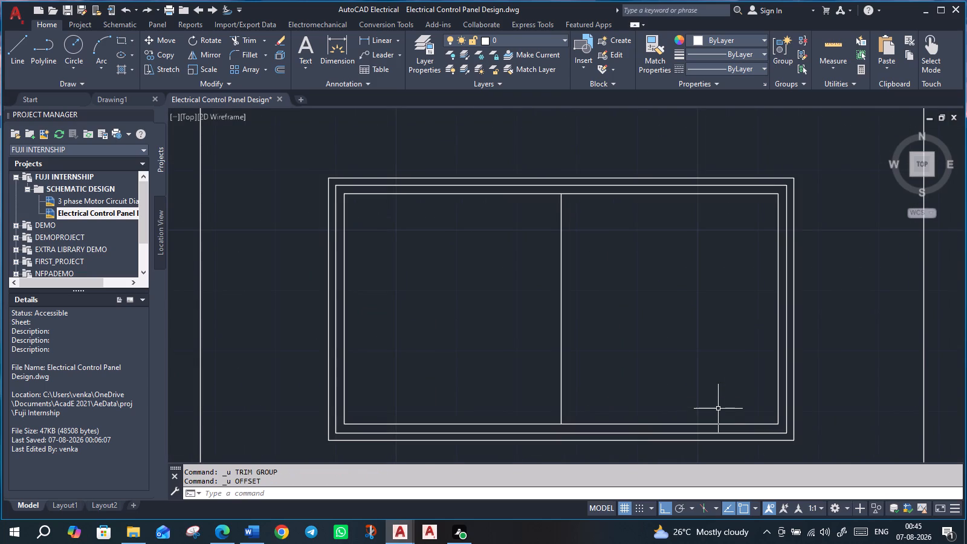
key(ctrl+z)
Erase the two outer borders of the right-column device, keeping only its innermost rectangle.
scroll(742, 377, down, 2)
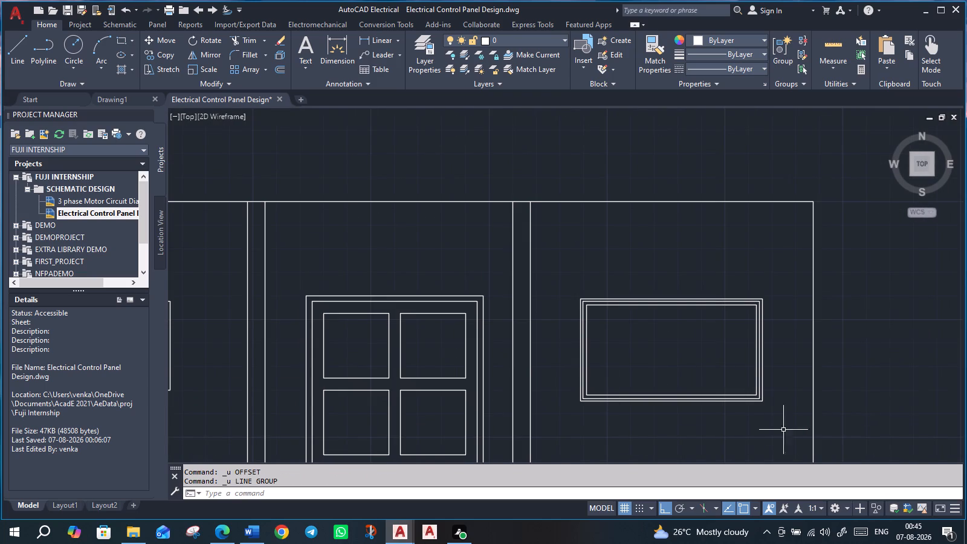
scroll(773, 426, up, 2)
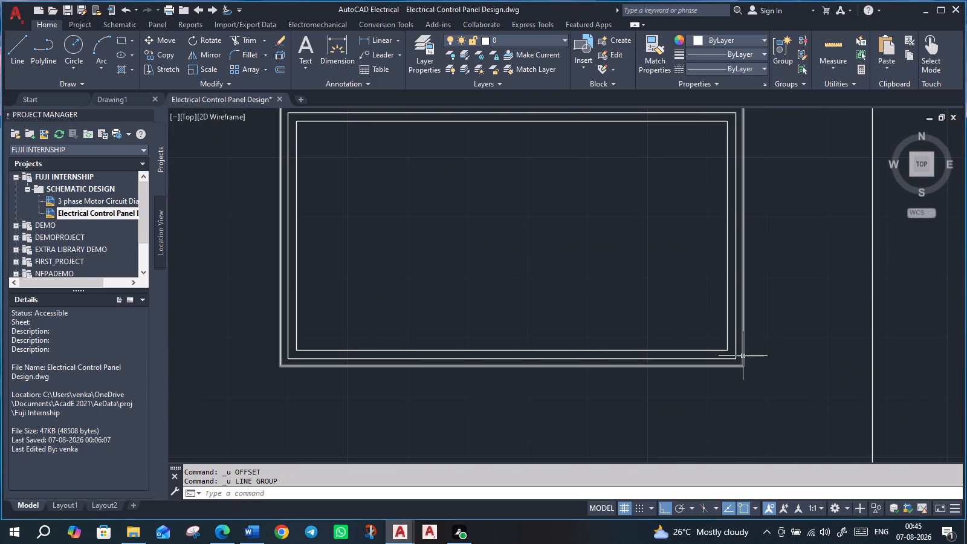
click(743, 356)
key(Delete)
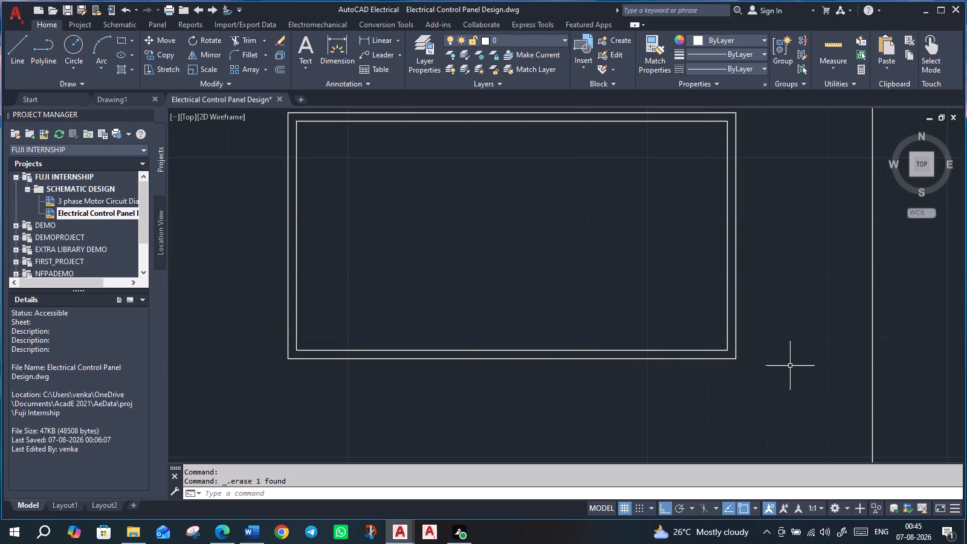
scroll(722, 380, down, 1)
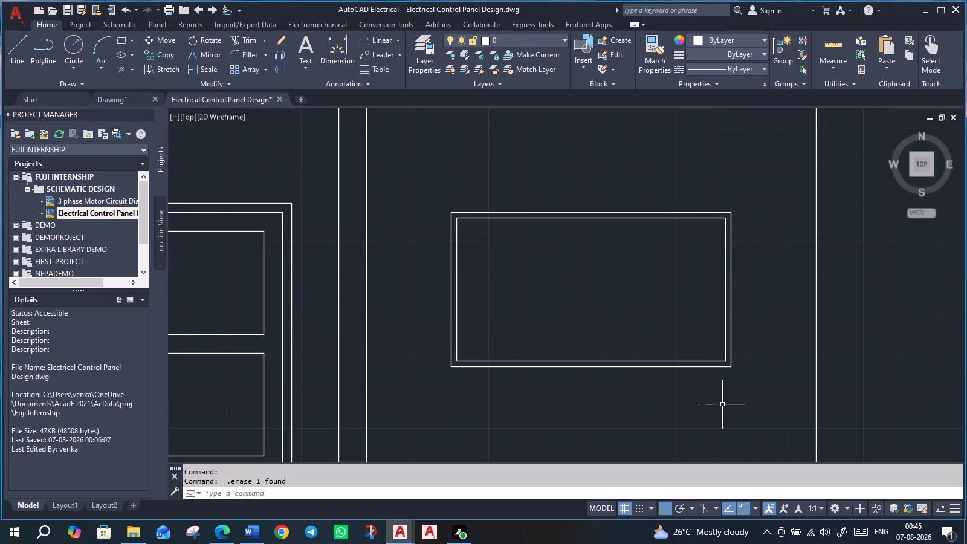
click(729, 369)
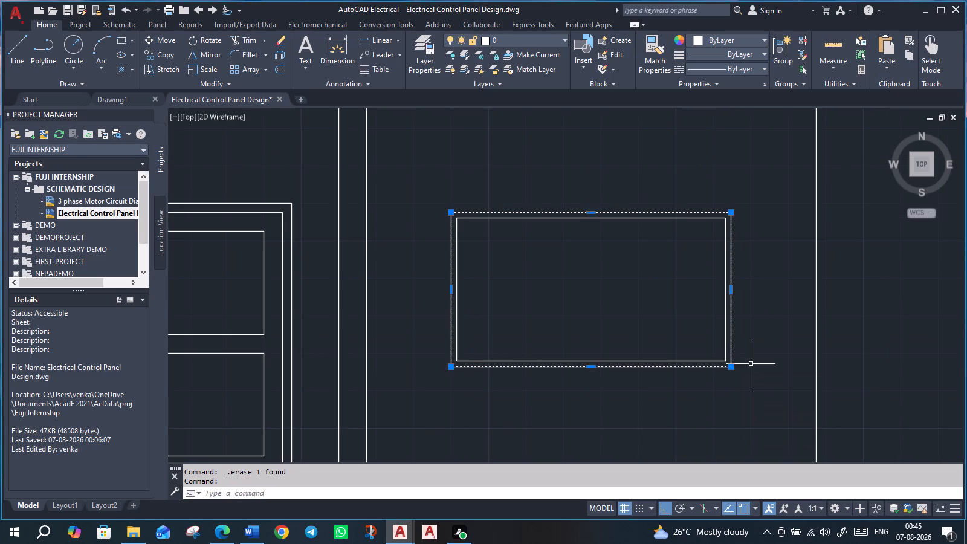
key(Delete)
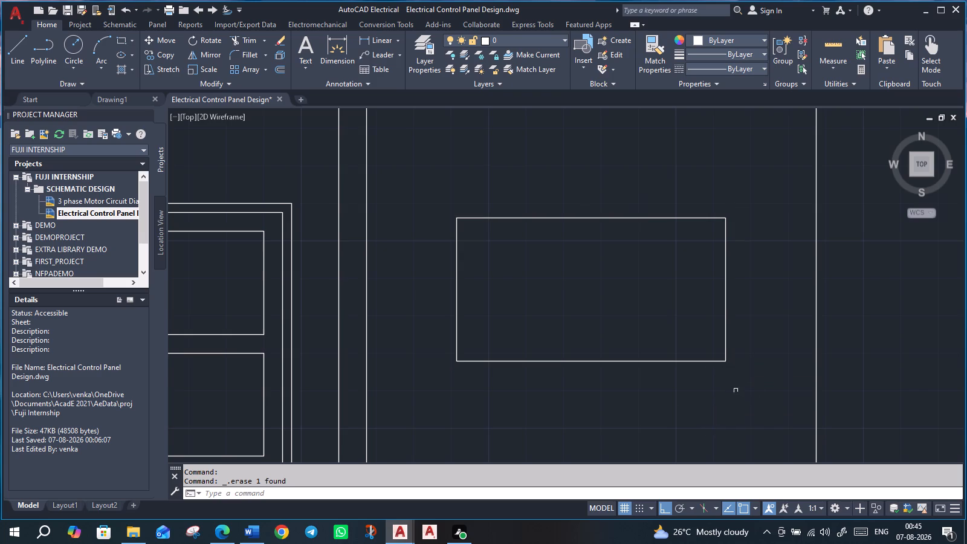
Using one very narrow picked distance, offset the middle device's upper-left pane's right edge outward and the right-column rectangle inward.
scroll(736, 386, down, 3)
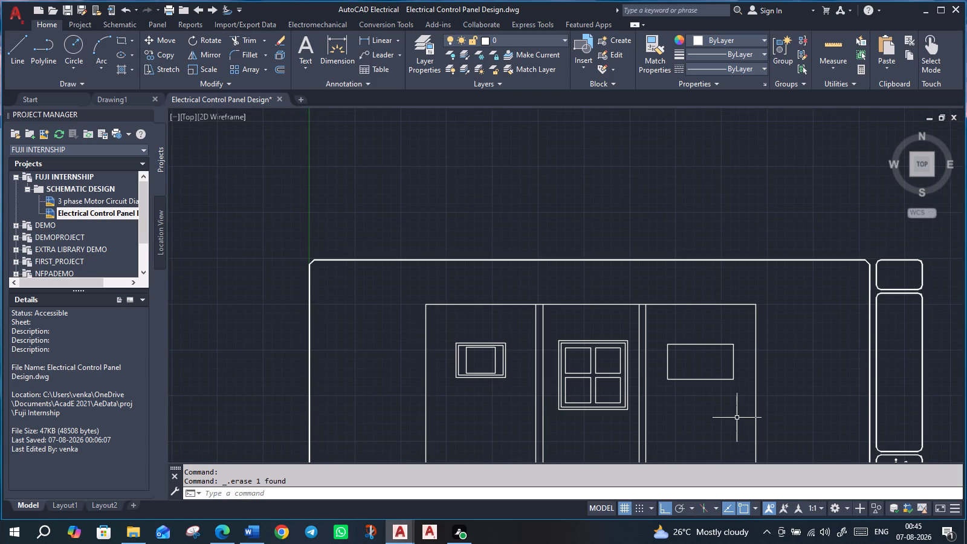
click(589, 349)
scroll(668, 370, up, 1)
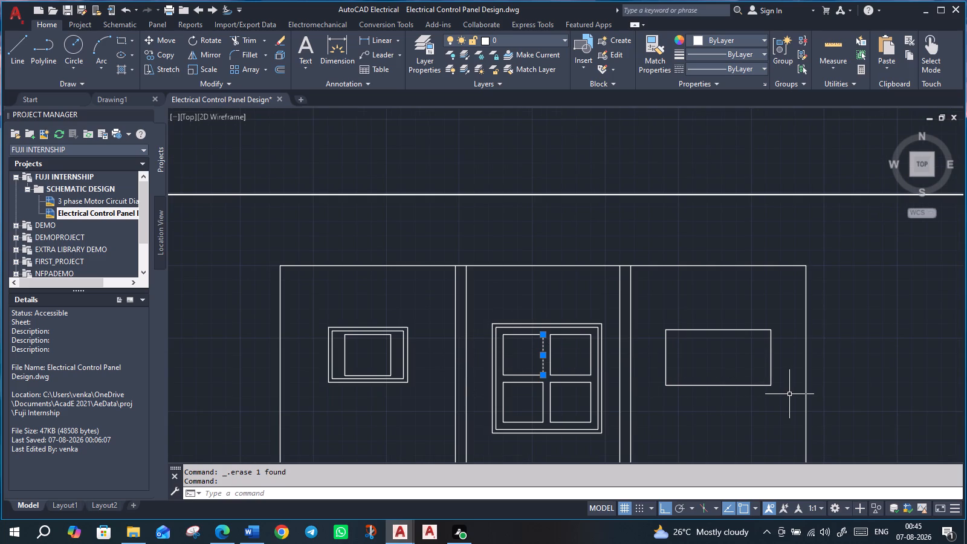
scroll(730, 375, up, 1)
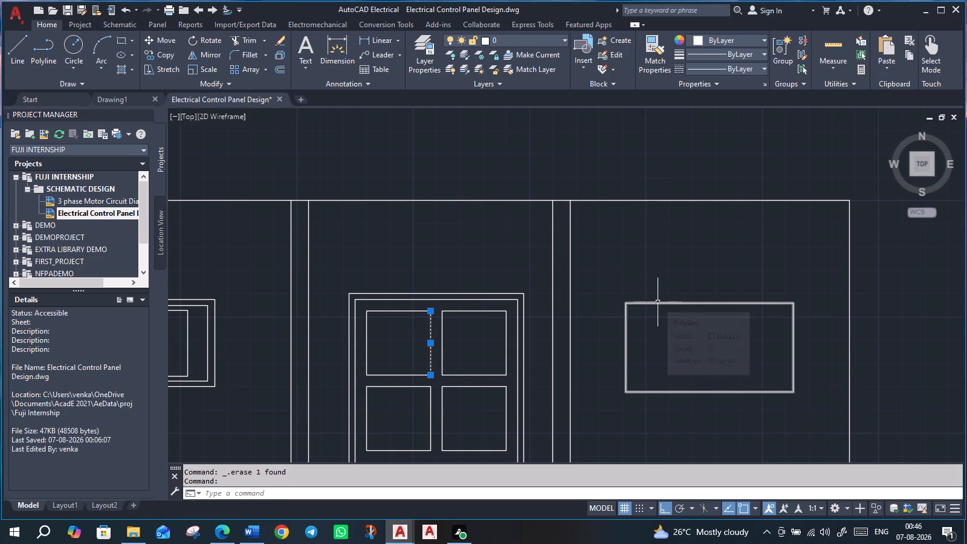
key(o)
key(Return)
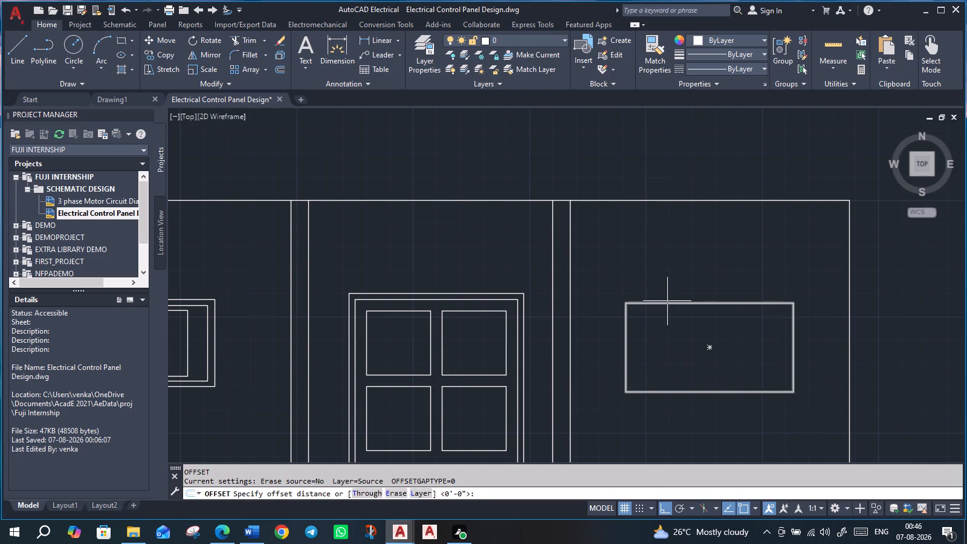
click(699, 305)
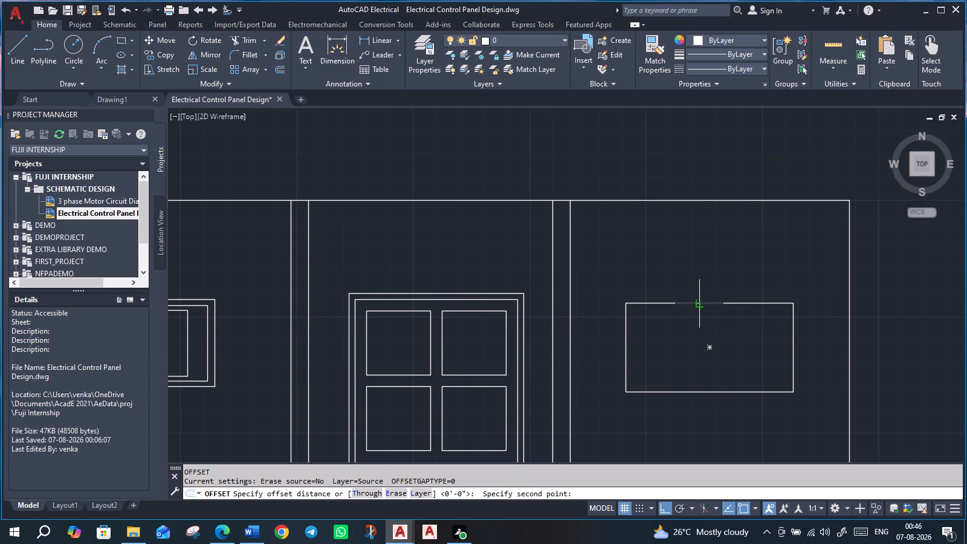
scroll(699, 309, up, 4)
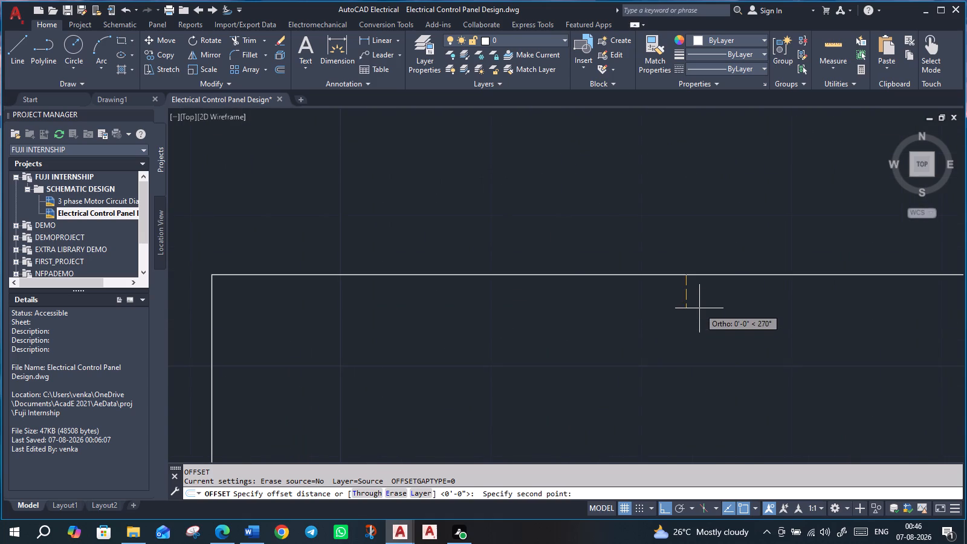
scroll(699, 308, up, 2)
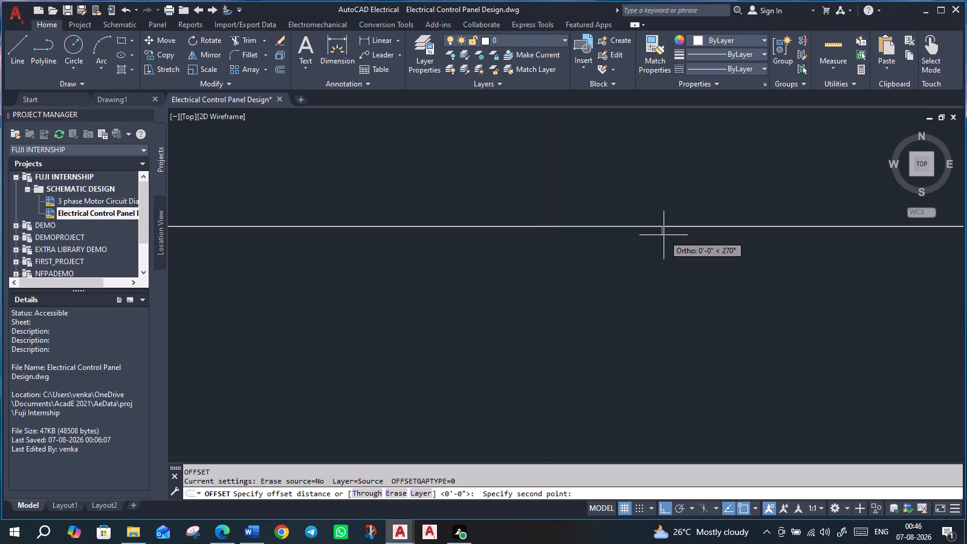
click(664, 234)
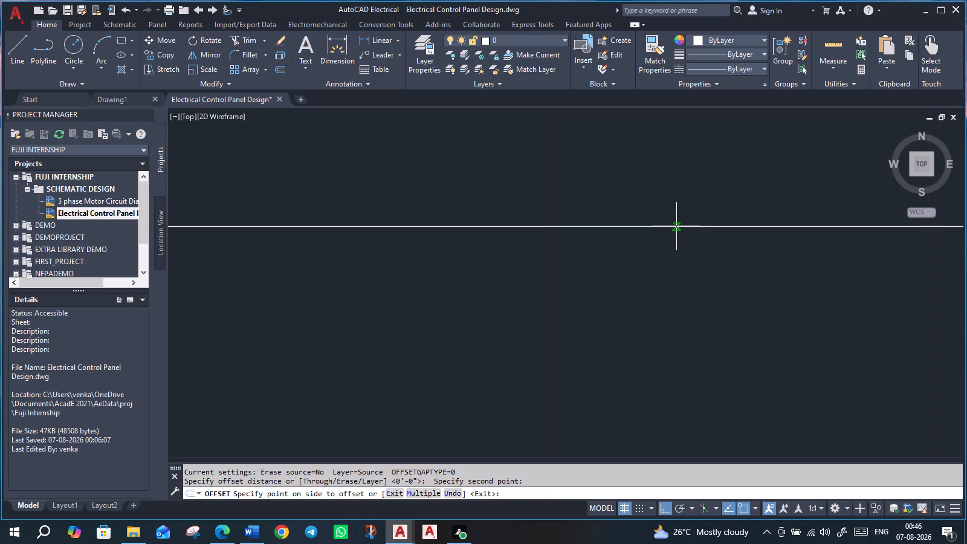
click(676, 226)
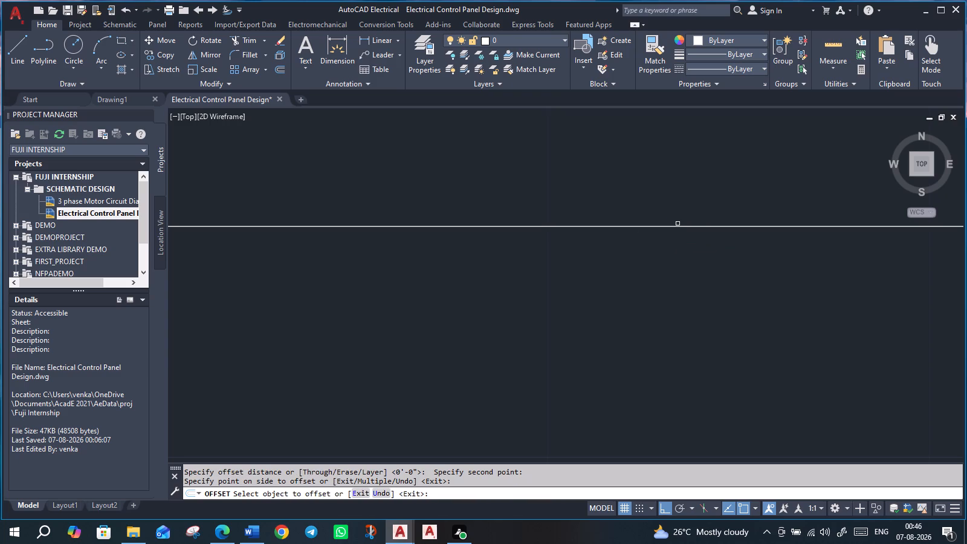
click(679, 228)
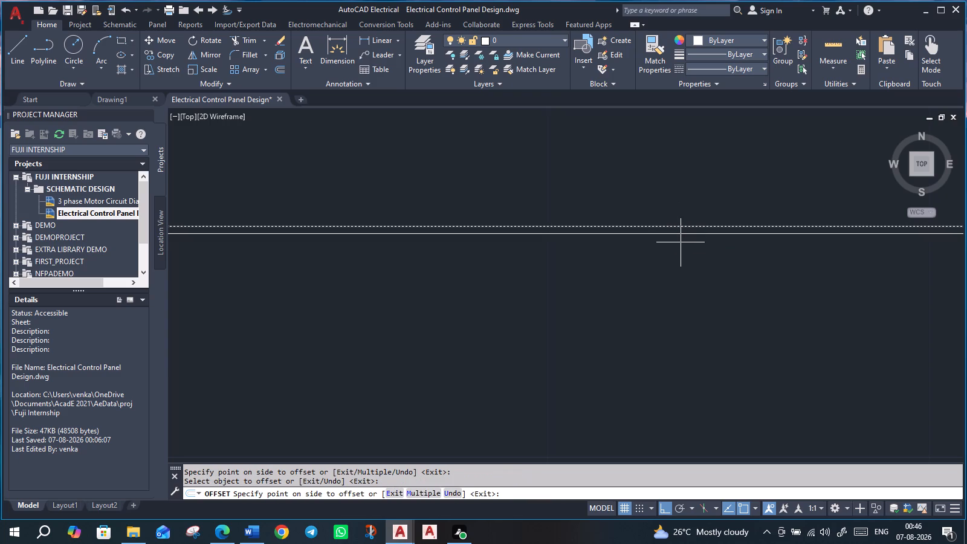
click(681, 242)
Offset the outer line of the right-column rectangle outward by a picked distance about three times its existing border gap.
scroll(681, 259, down, 2)
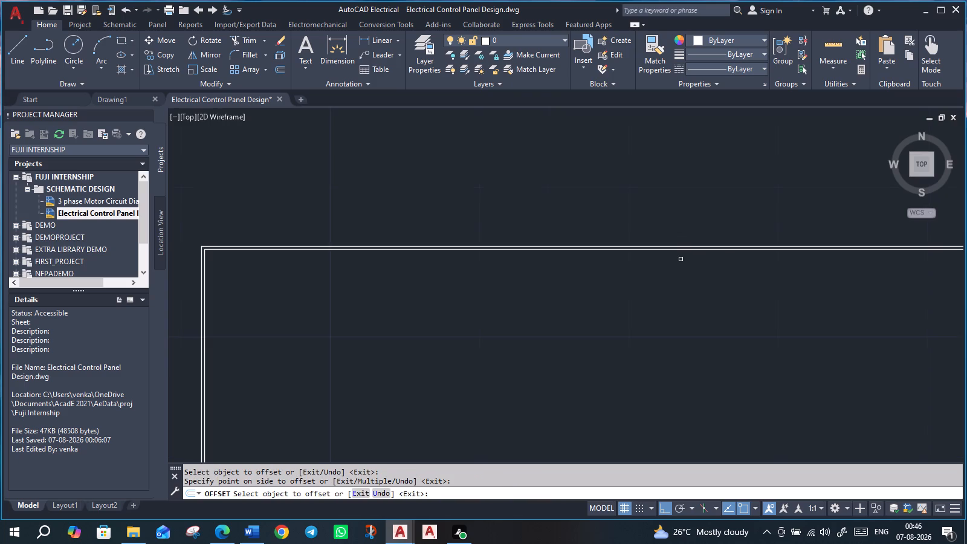
scroll(681, 259, down, 3)
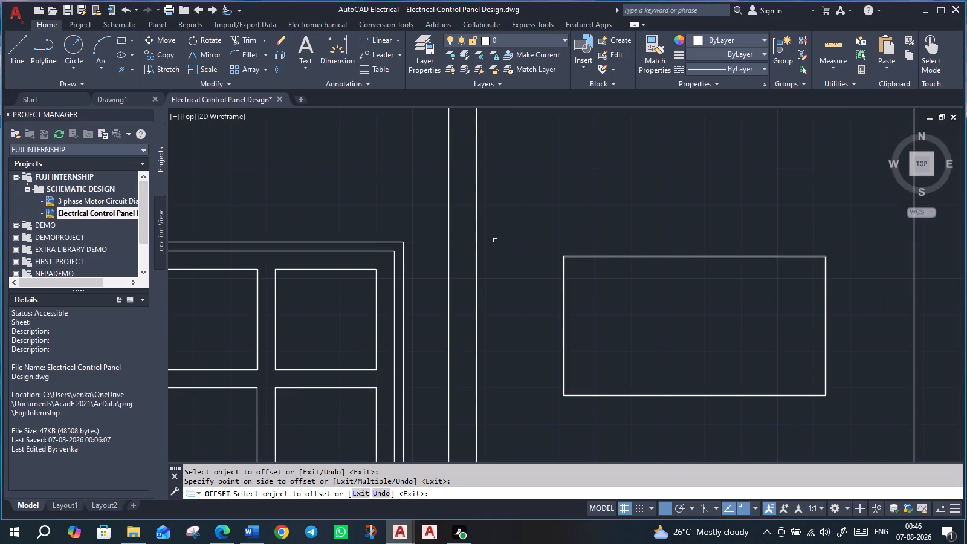
scroll(492, 239, up, 2)
scroll(745, 297, up, 1)
scroll(734, 312, down, 1)
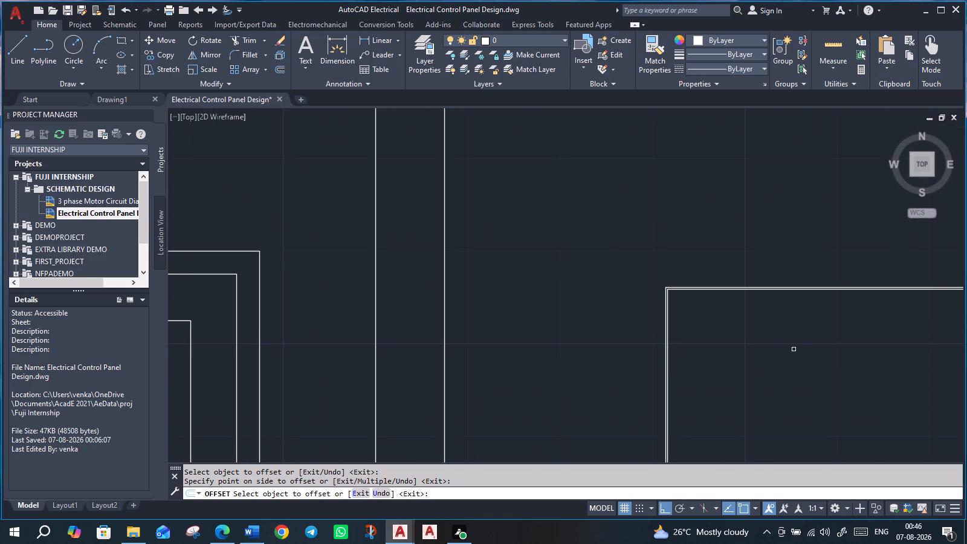
scroll(794, 349, down, 2)
middle_drag(781, 335, 577, 181)
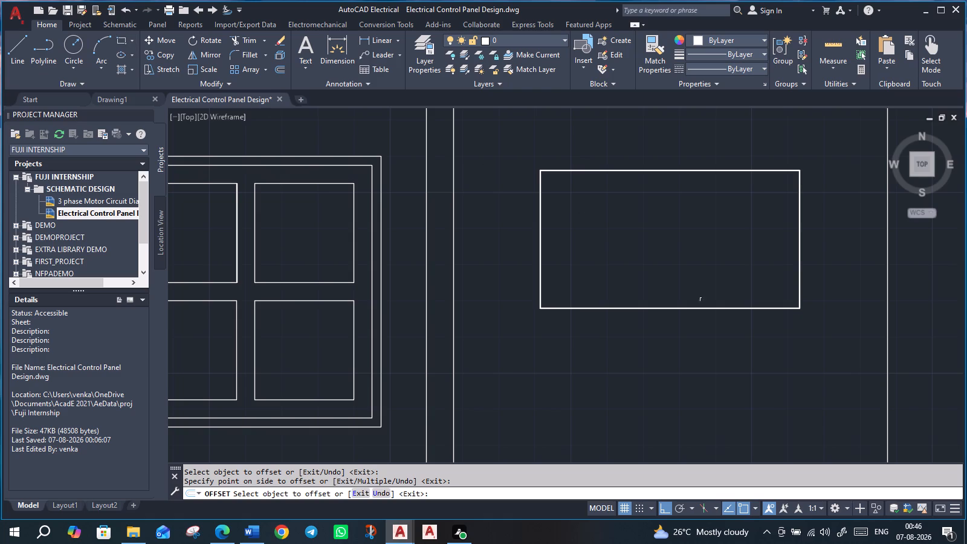
scroll(728, 299, up, 1)
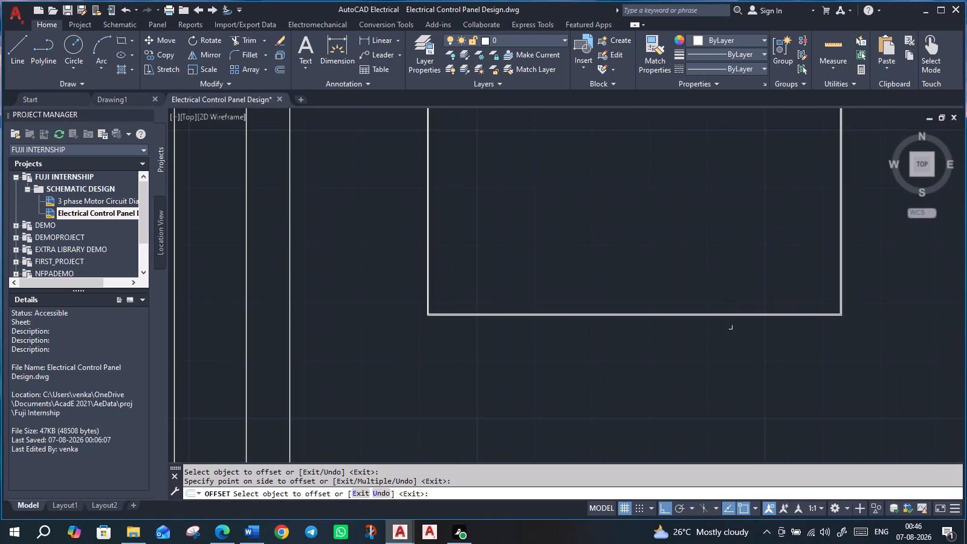
scroll(724, 320, up, 4)
key(o)
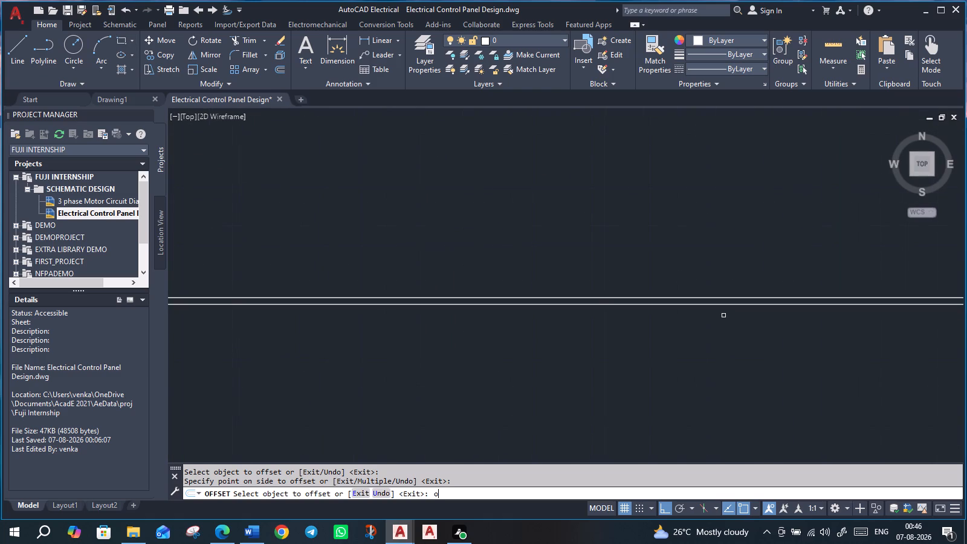
key(Return)
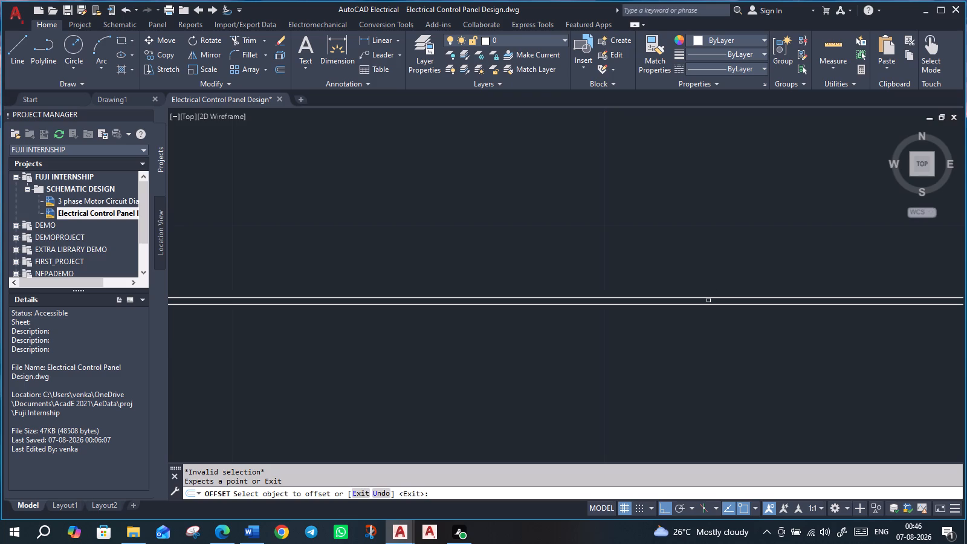
key(Escape)
key(o)
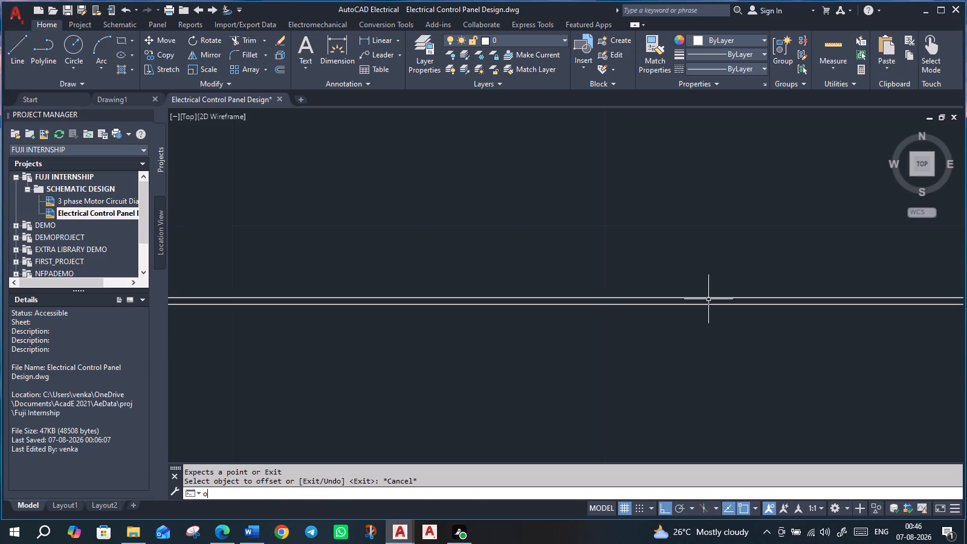
key(Return)
scroll(711, 298, up, 2)
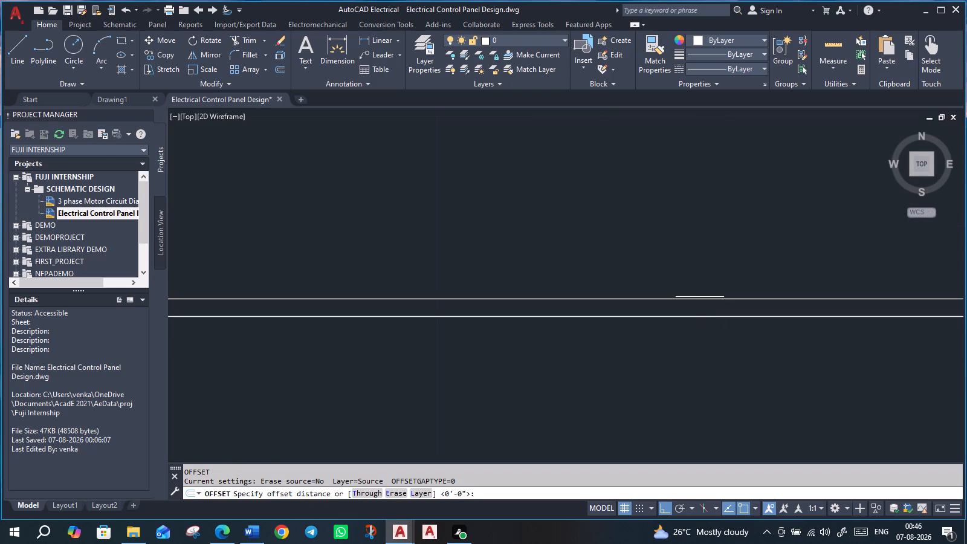
click(688, 298)
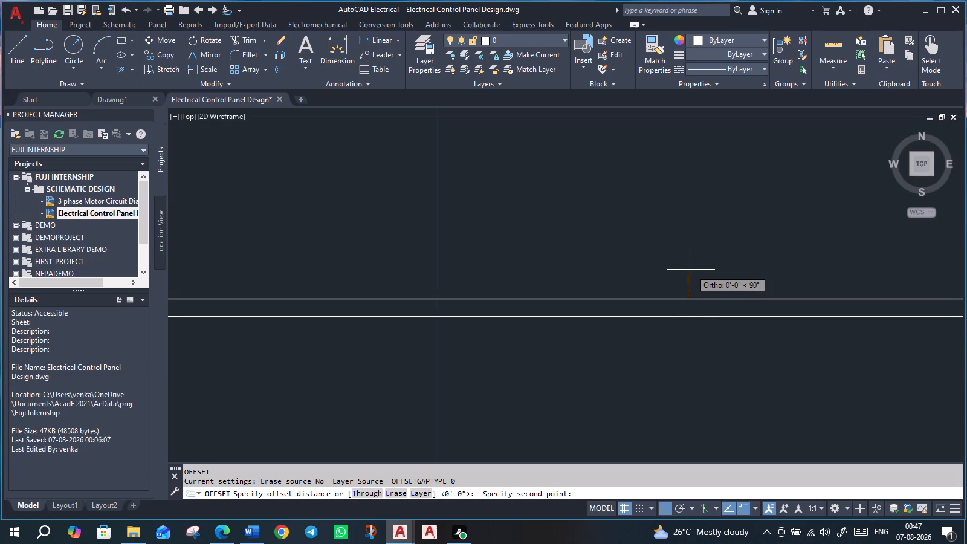
scroll(691, 273, down, 5)
scroll(691, 272, up, 1)
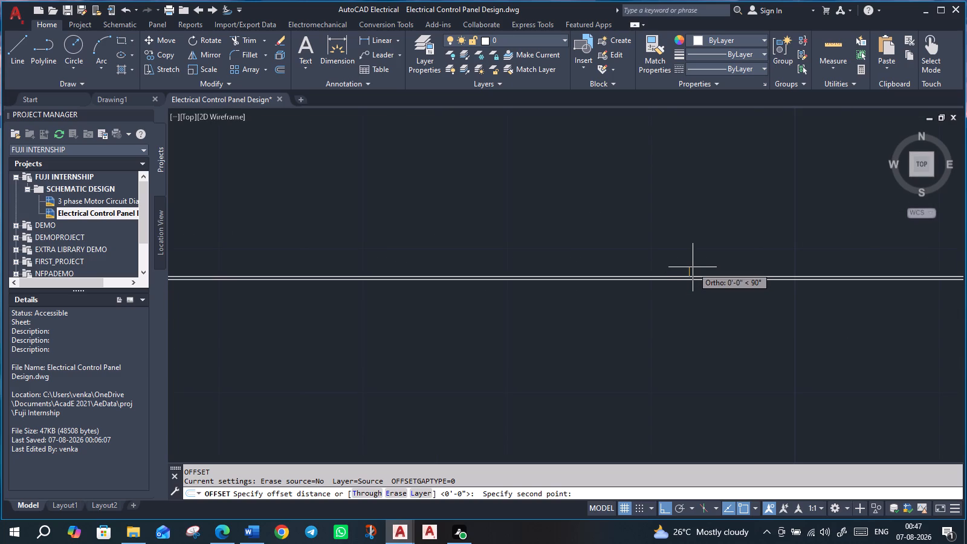
click(693, 267)
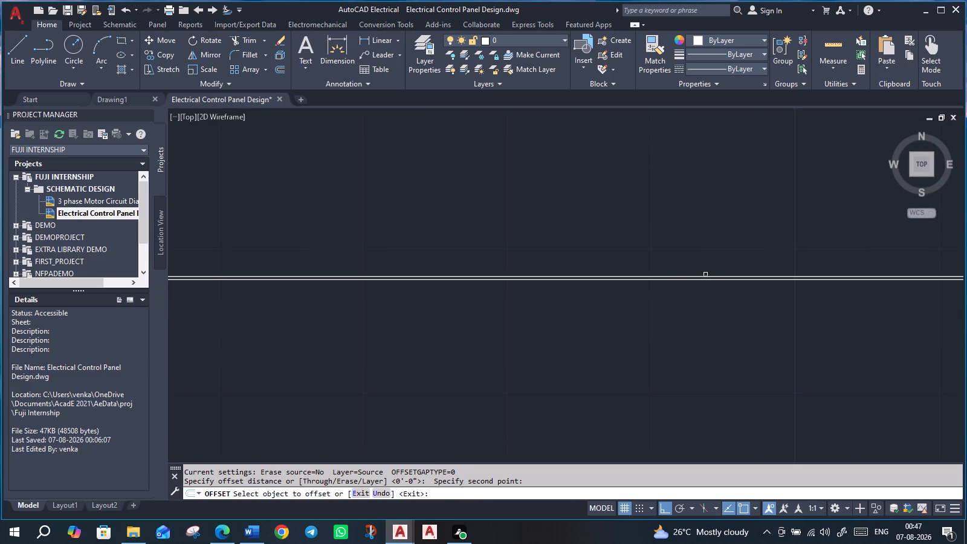
click(703, 277)
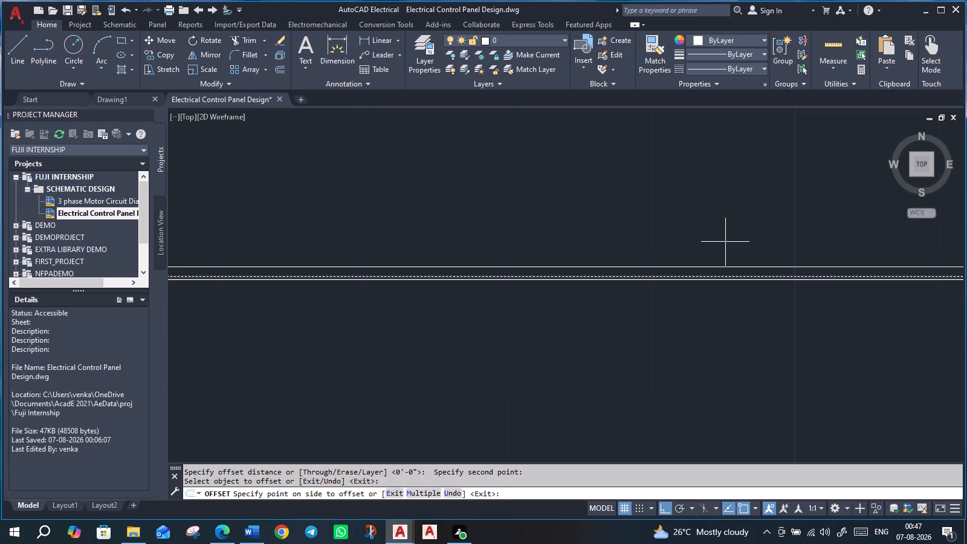
click(725, 242)
scroll(725, 242, down, 3)
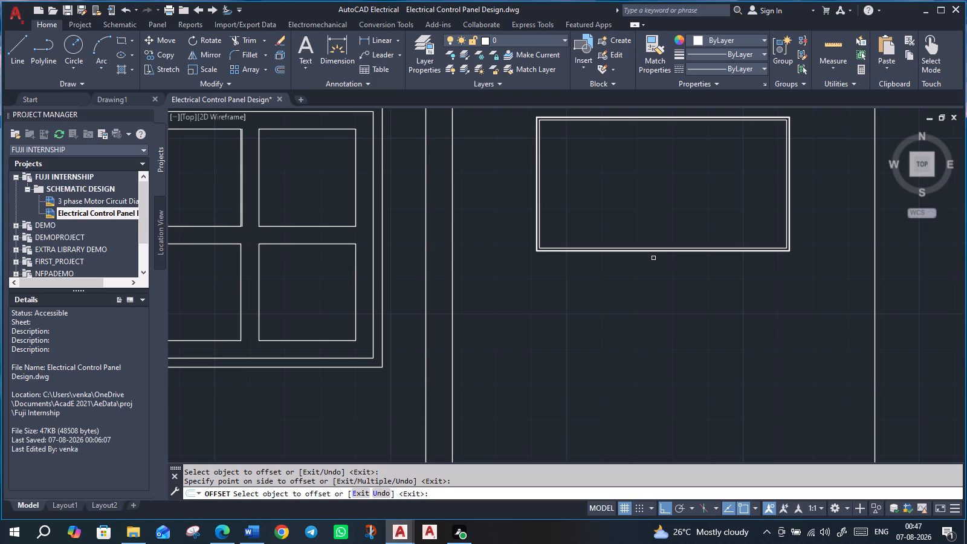
scroll(629, 271, down, 1)
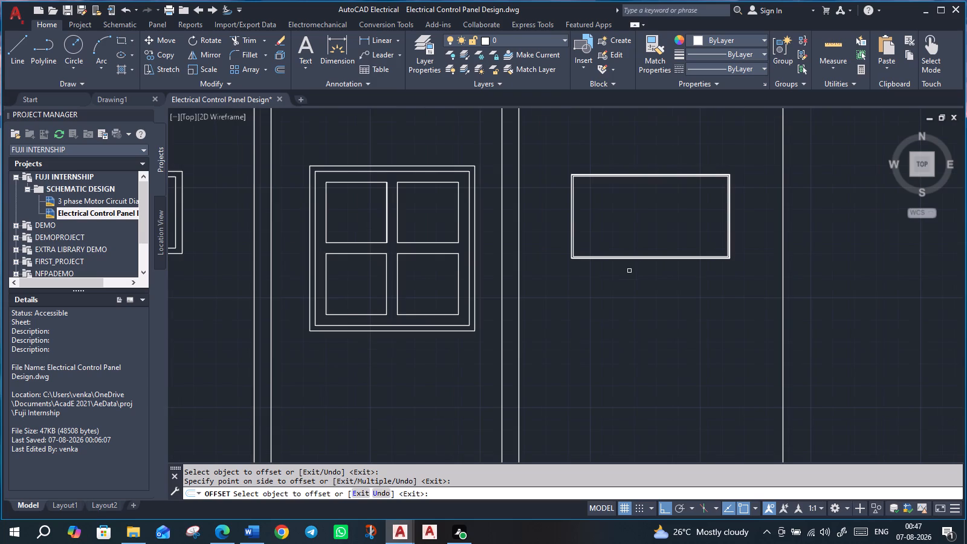
scroll(730, 286, up, 1)
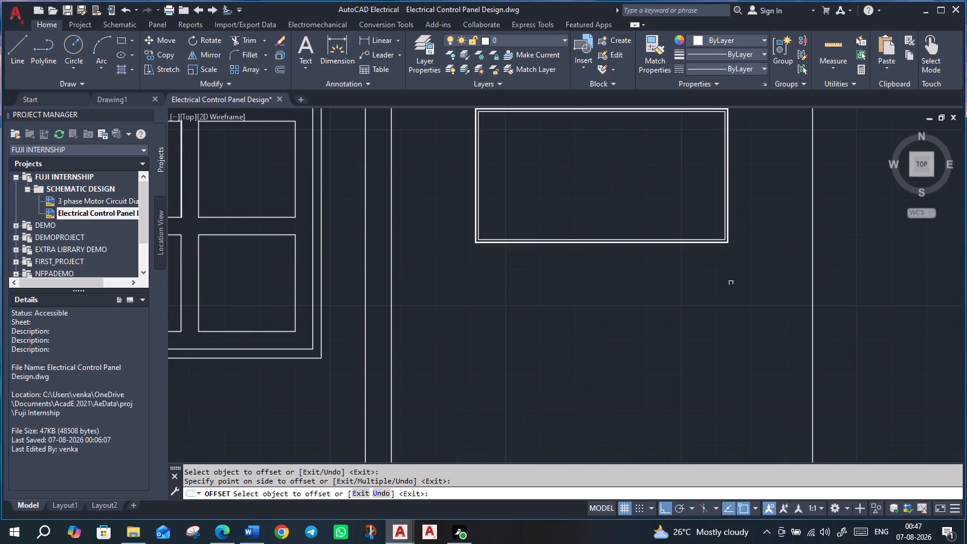
Erase the middle one of the three nested borders of the right-column device.
scroll(728, 276, up, 3)
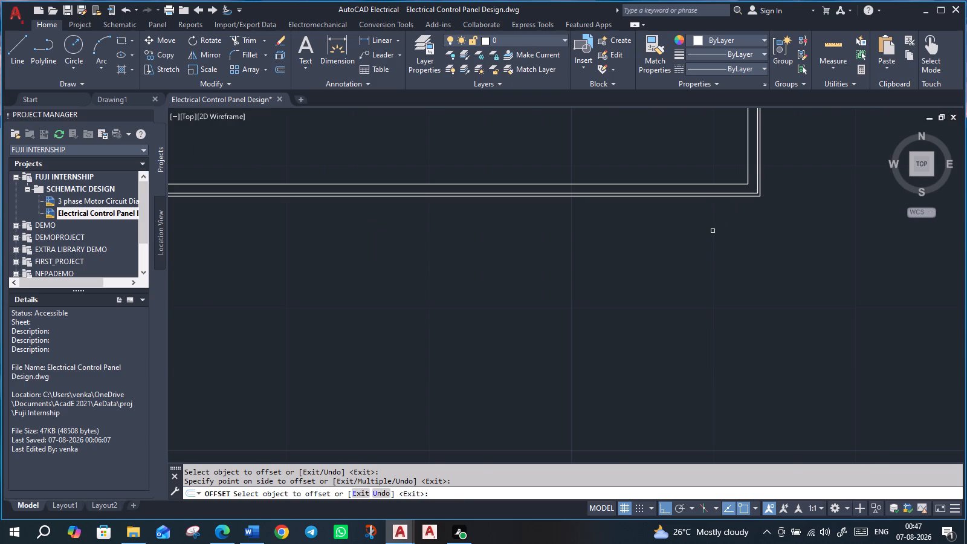
scroll(713, 230, up, 1)
middle_drag(713, 238, 650, 450)
scroll(680, 405, up, 2)
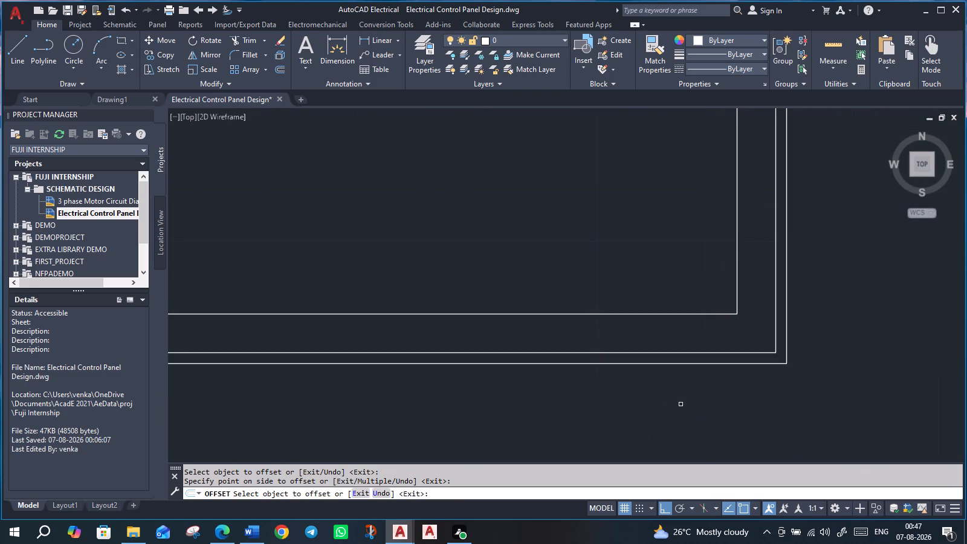
key(Escape)
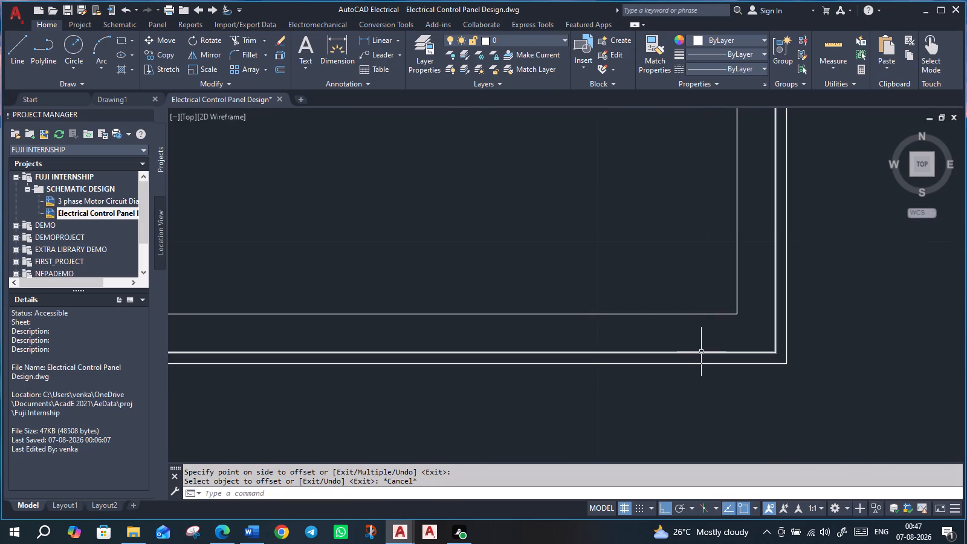
click(701, 352)
key(Delete)
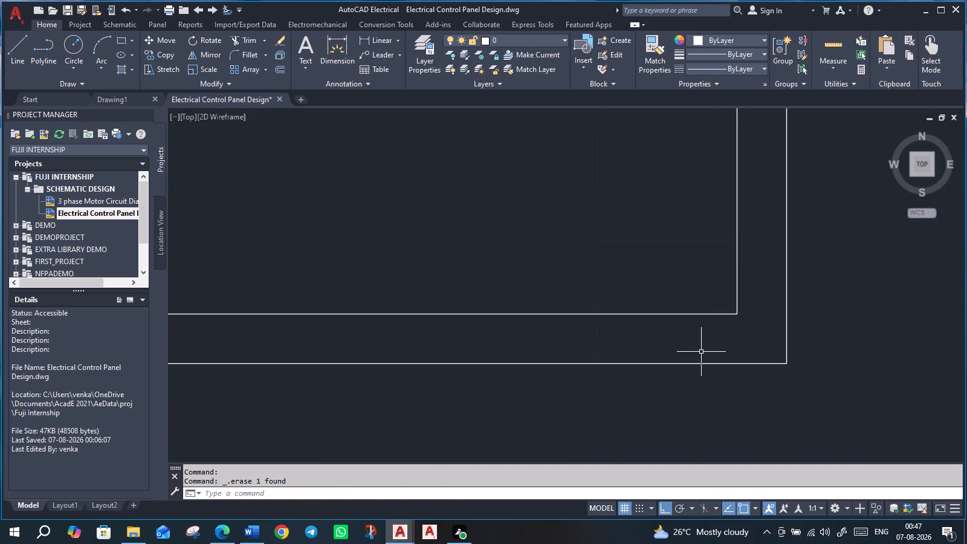
Offset the inner border of the right-column device inward by a picked distance about three and a half times the existing border gap.
scroll(711, 363, down, 6)
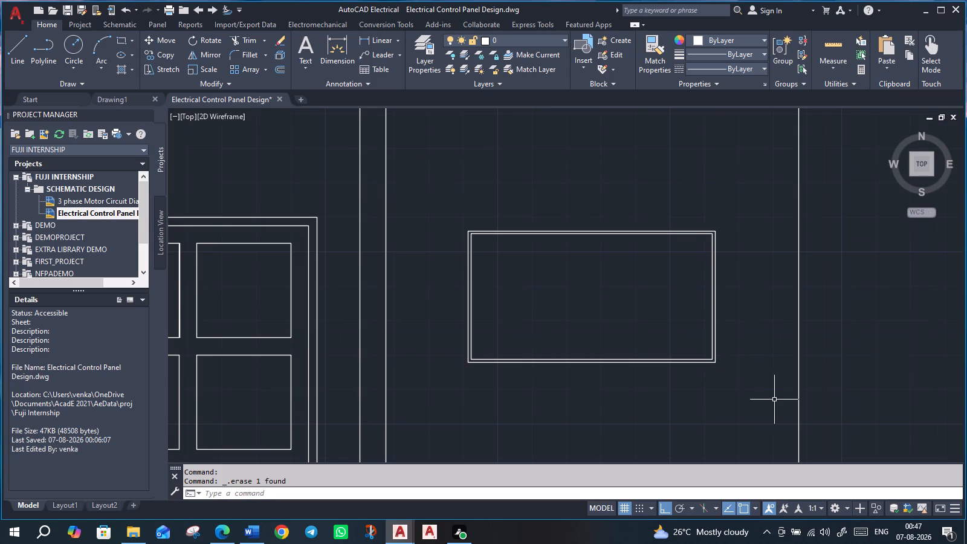
scroll(774, 400, down, 1)
middle_drag(752, 409, 762, 405)
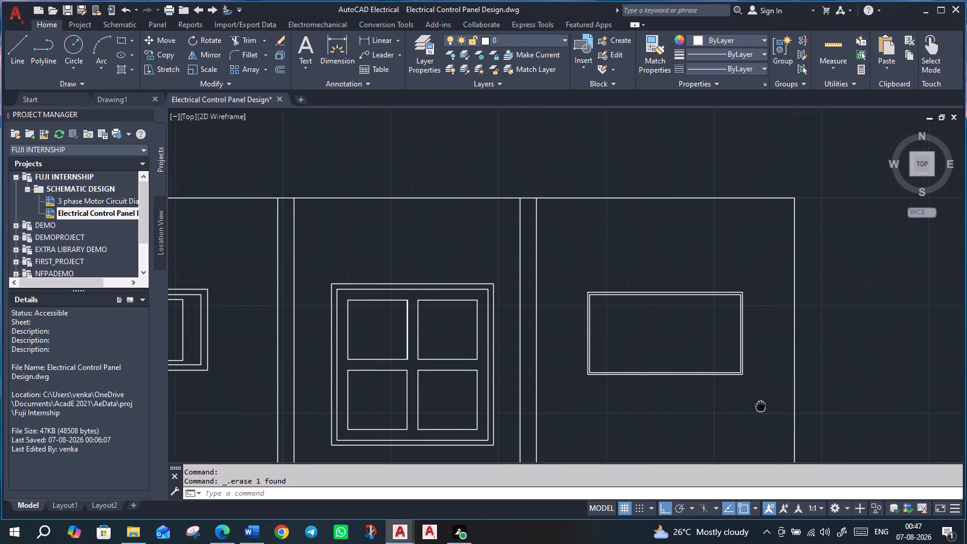
middle_drag(762, 405, 844, 390)
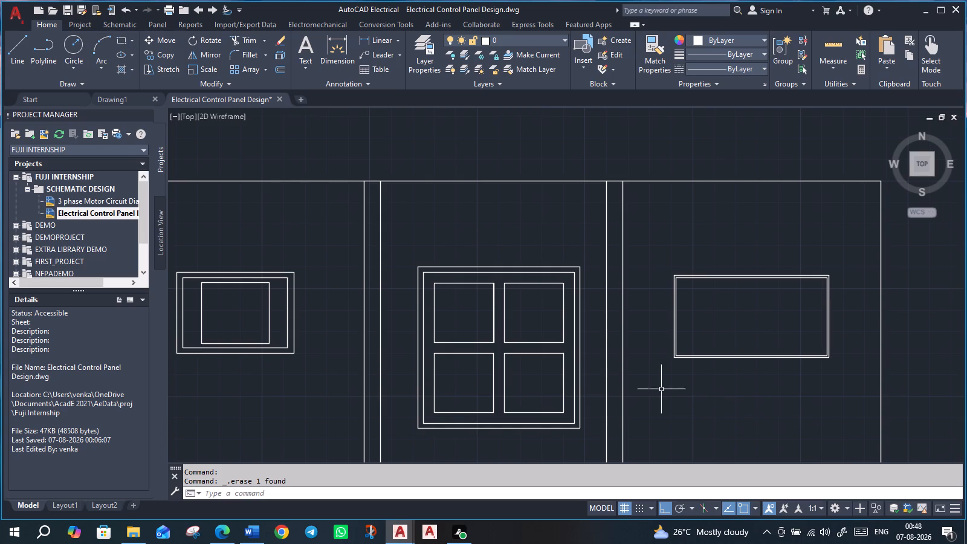
key(o)
key(Return)
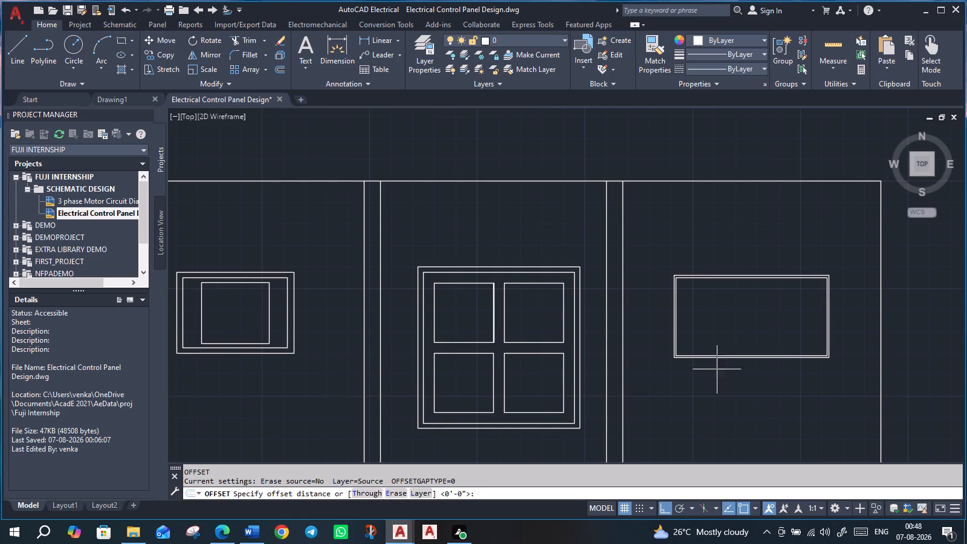
scroll(743, 357, up, 1)
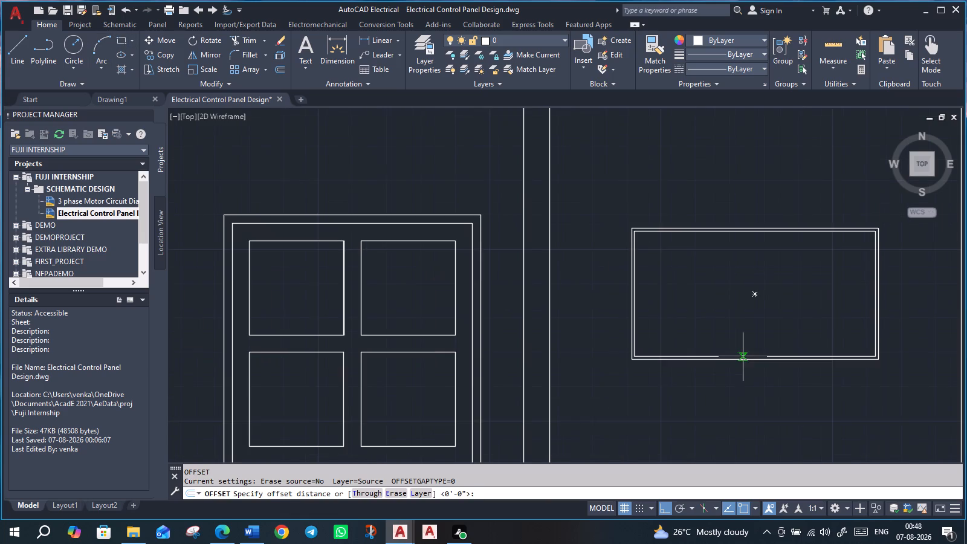
scroll(743, 357, up, 1)
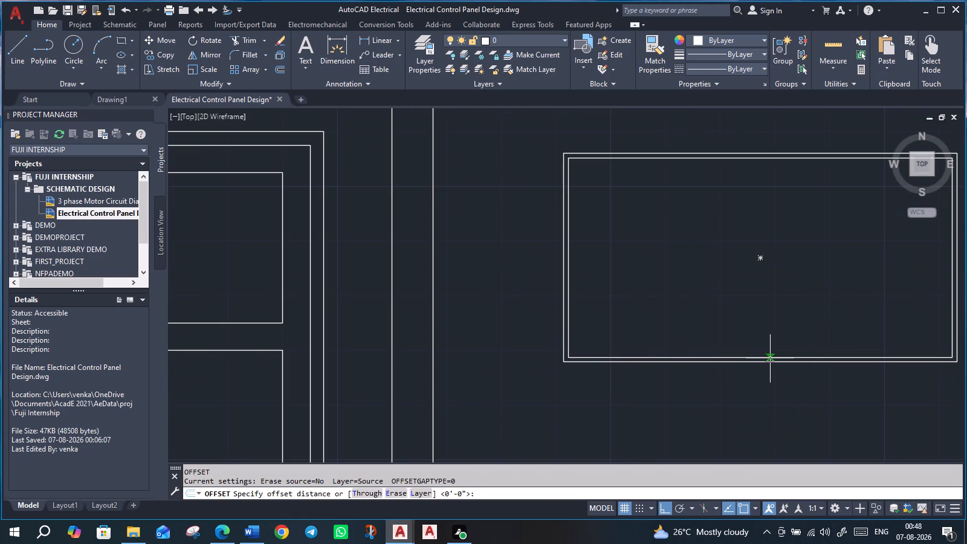
click(768, 358)
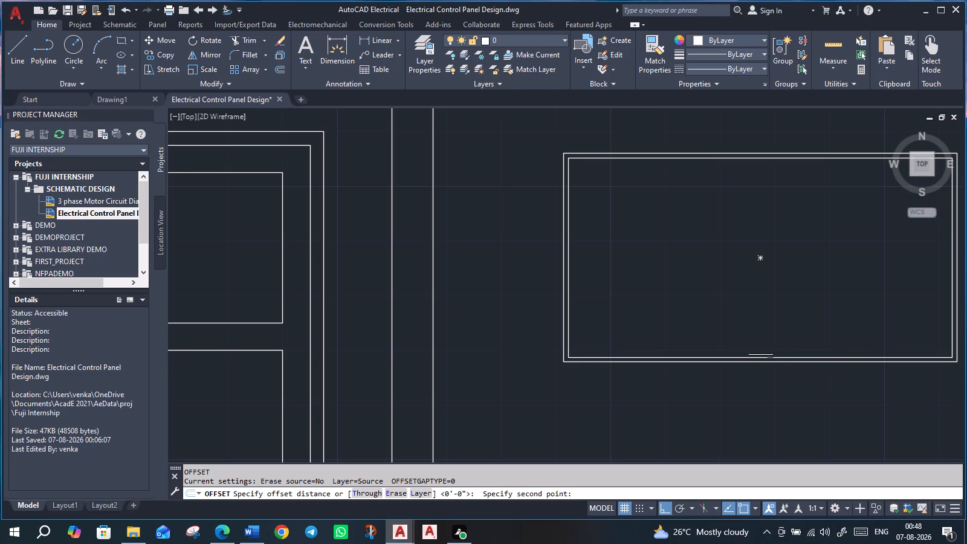
scroll(777, 331, down, 2)
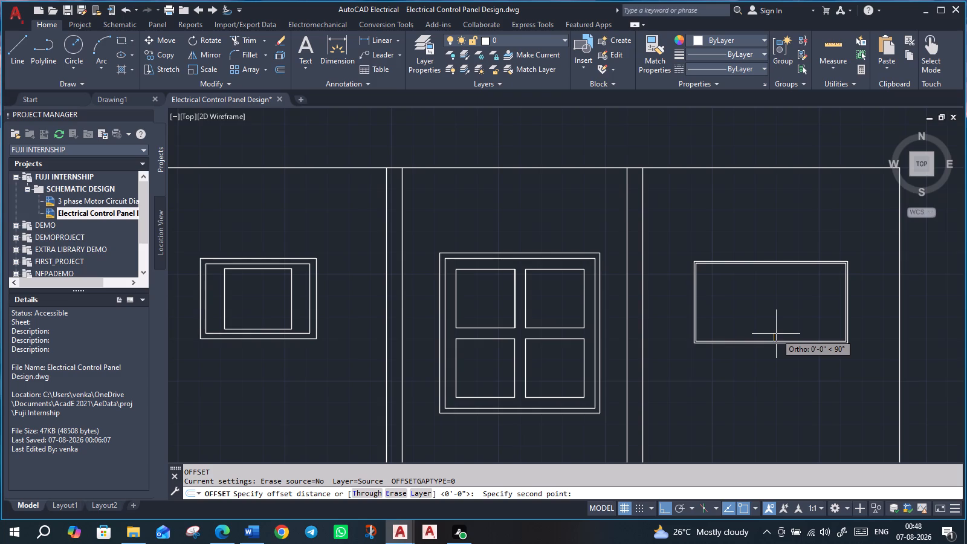
click(775, 335)
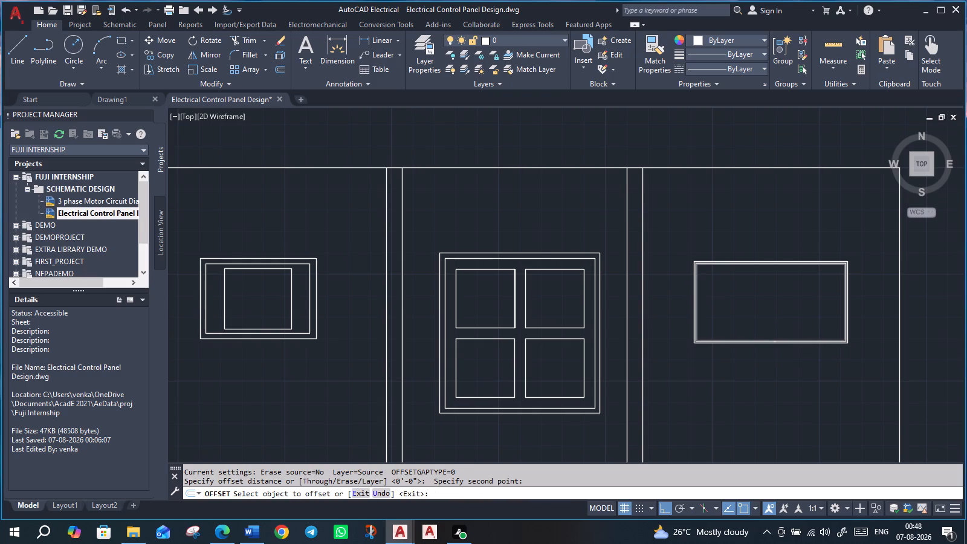
click(776, 340)
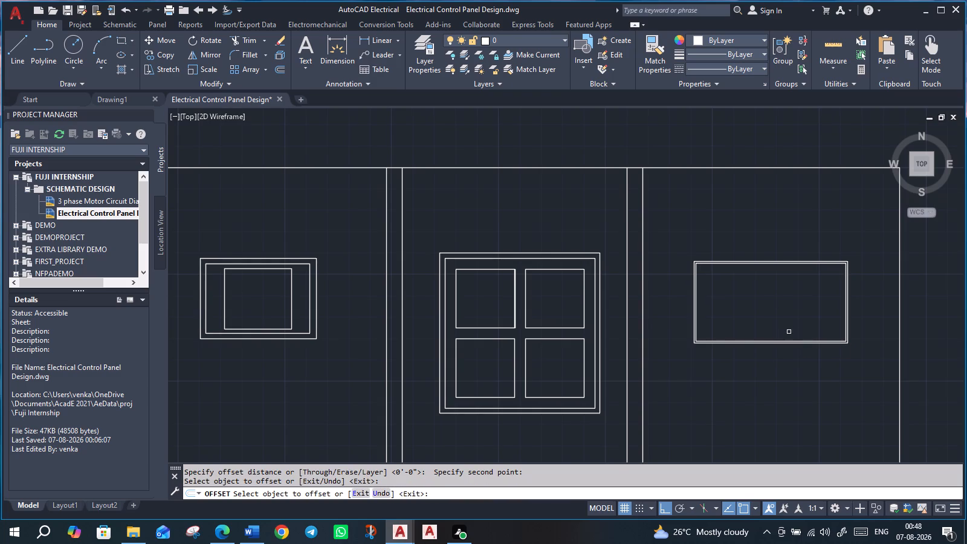
scroll(809, 330, up, 1)
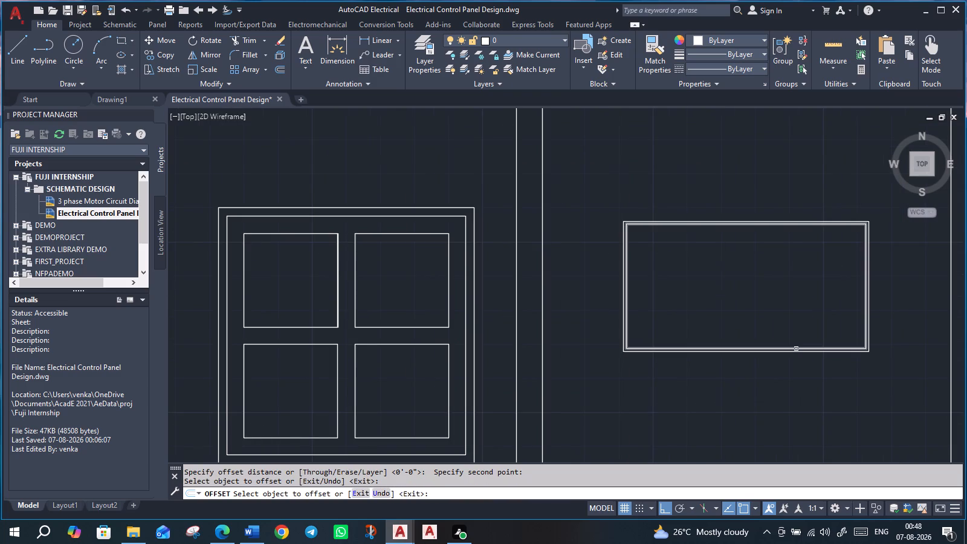
scroll(796, 349, up, 2)
click(795, 351)
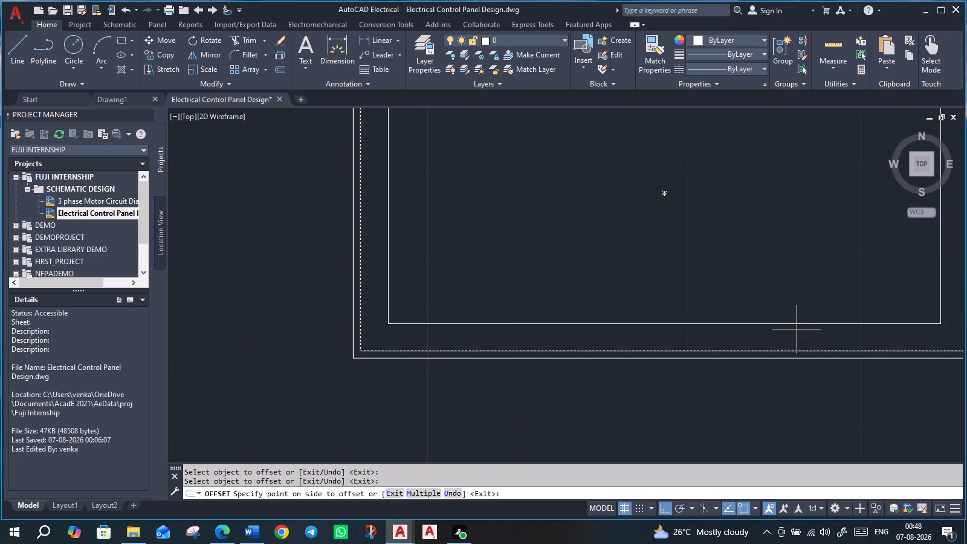
click(798, 328)
scroll(798, 328, down, 3)
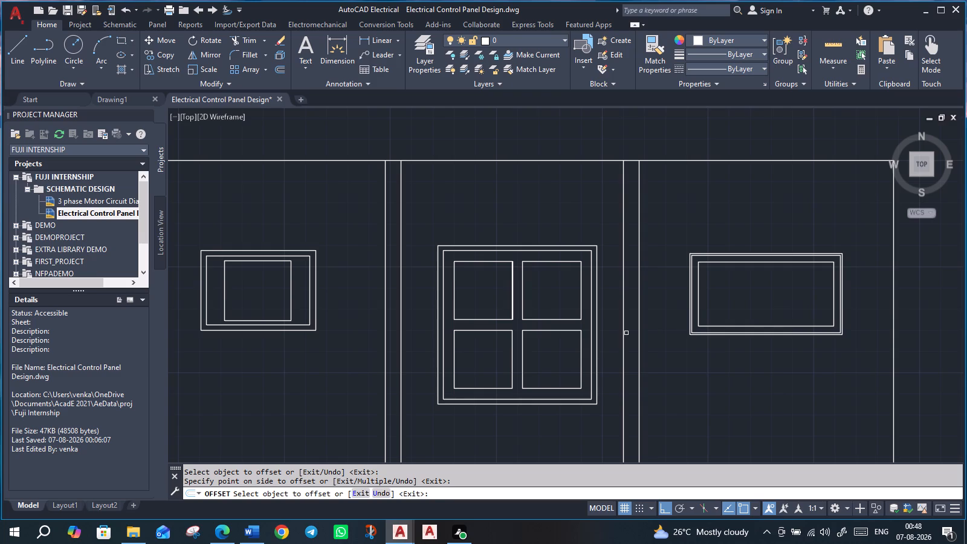
key(l)
key(Return)
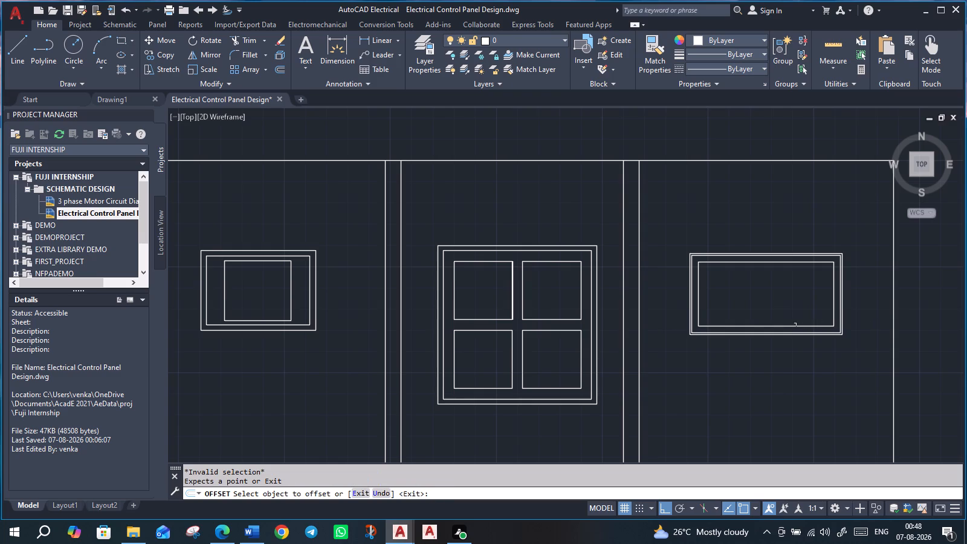
key(Escape)
key(Escape)
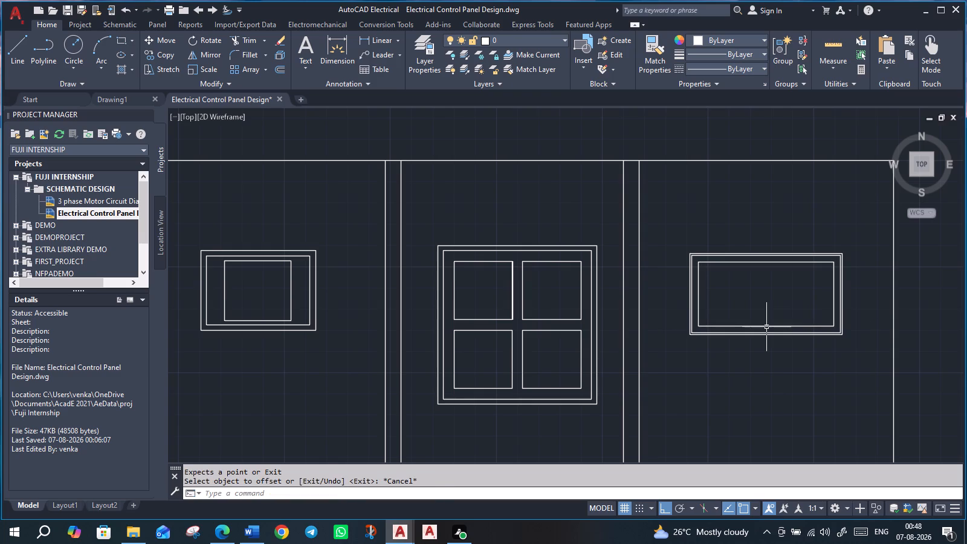
Draw a vertical centre line between the bottom and top edge midpoints of the right-column device's innermost rectangle.
key(l)
key(Return)
click(766, 327)
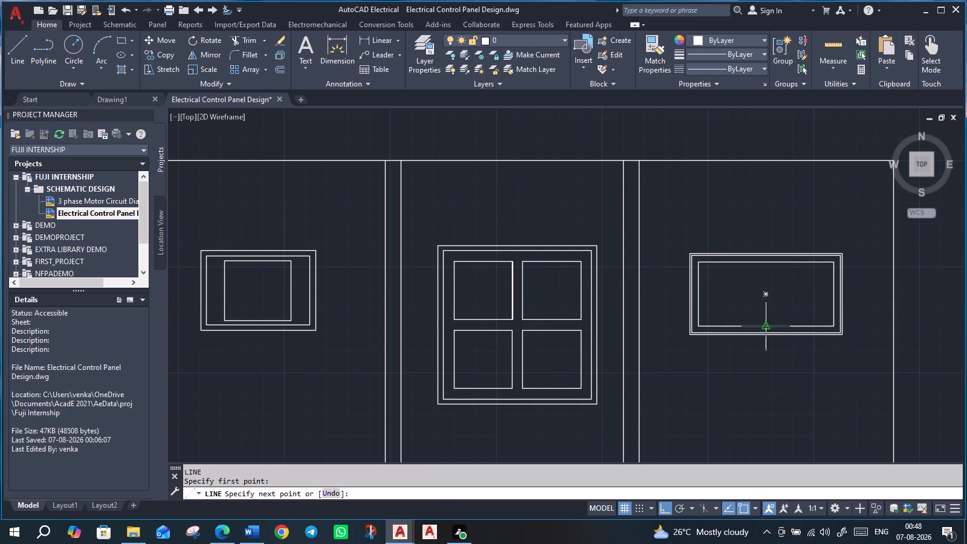
click(765, 262)
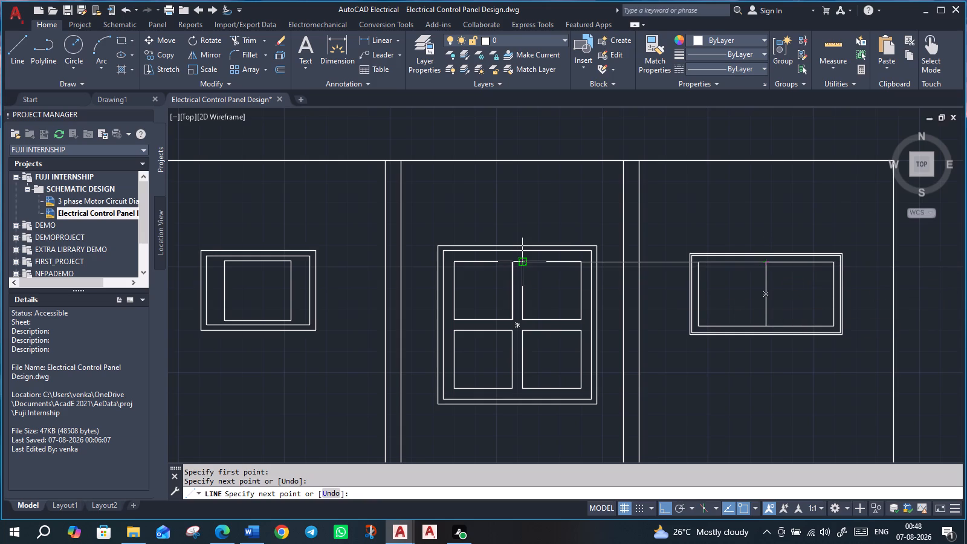
key(Escape)
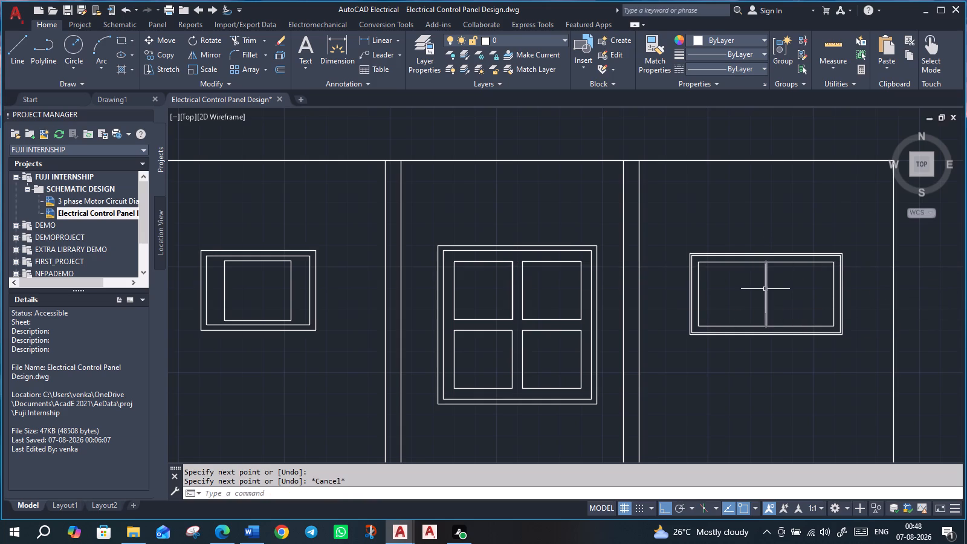
Offset the right-column device's centre line to both sides by a picked distance about one and a half times the outer border gap.
key(o)
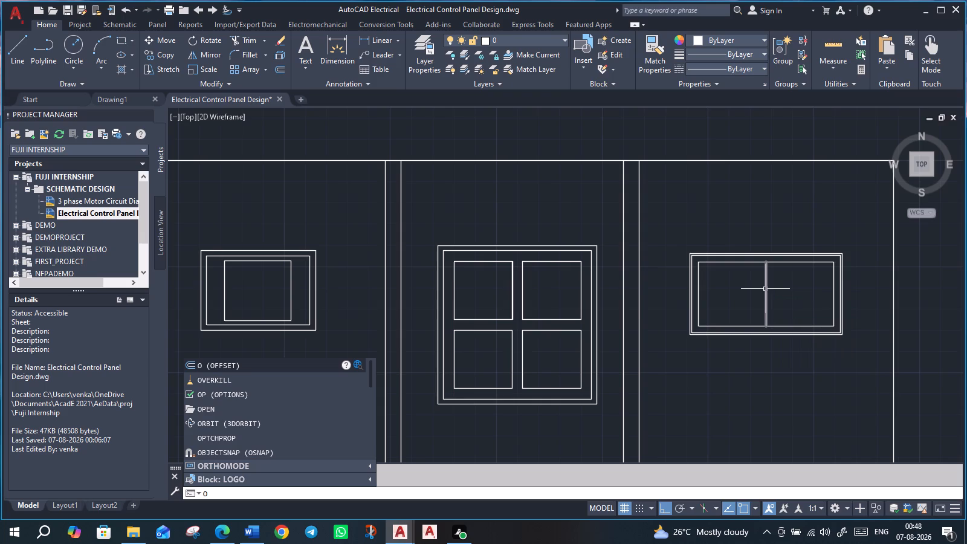
key(Return)
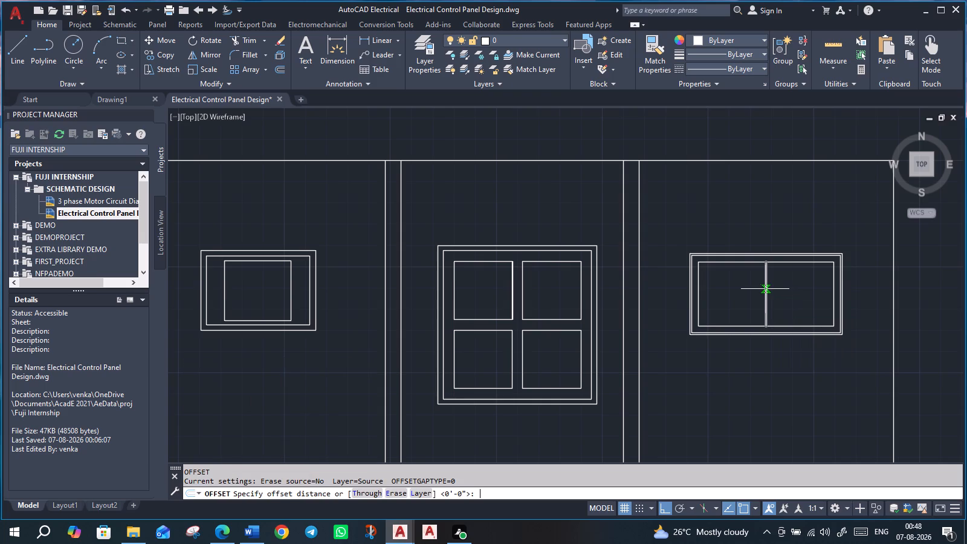
click(765, 295)
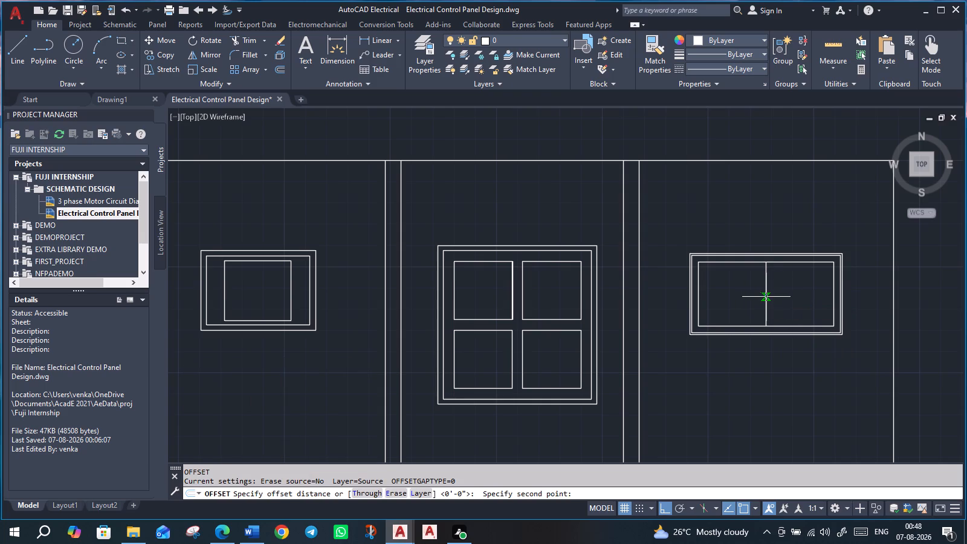
scroll(766, 297, up, 3)
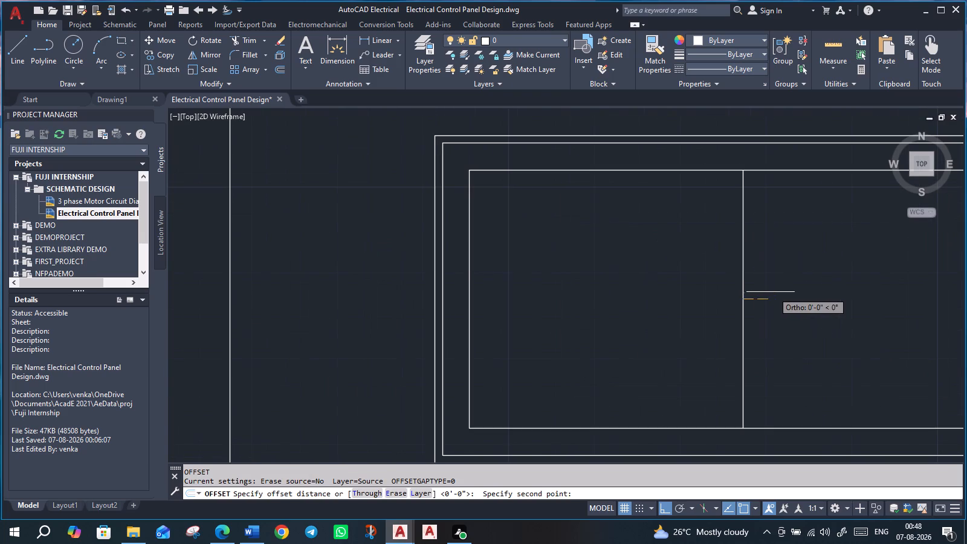
click(754, 299)
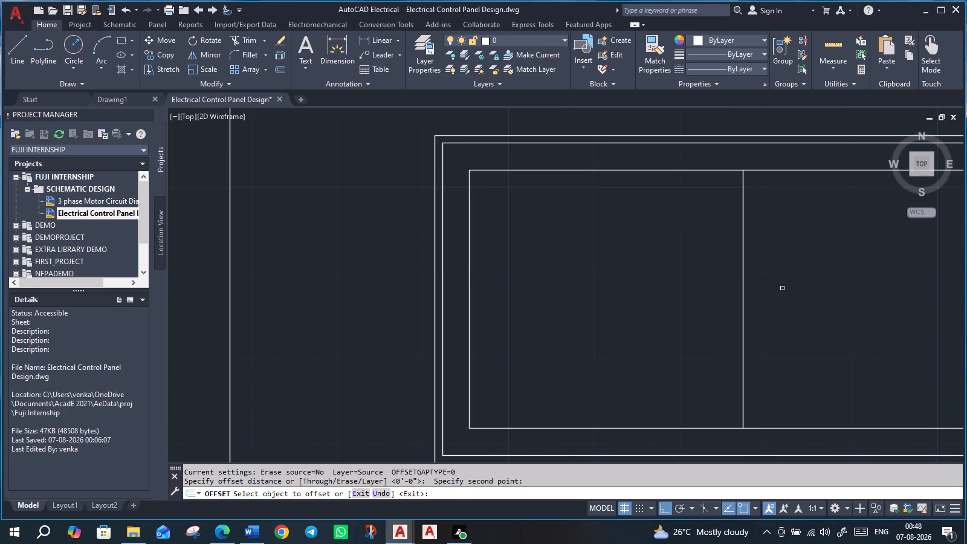
click(744, 294)
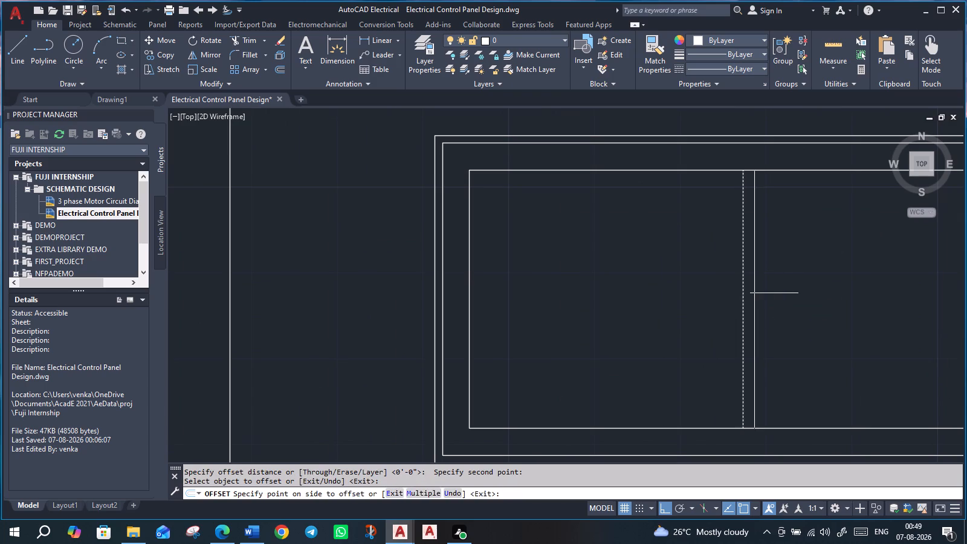
click(775, 293)
click(743, 300)
click(710, 303)
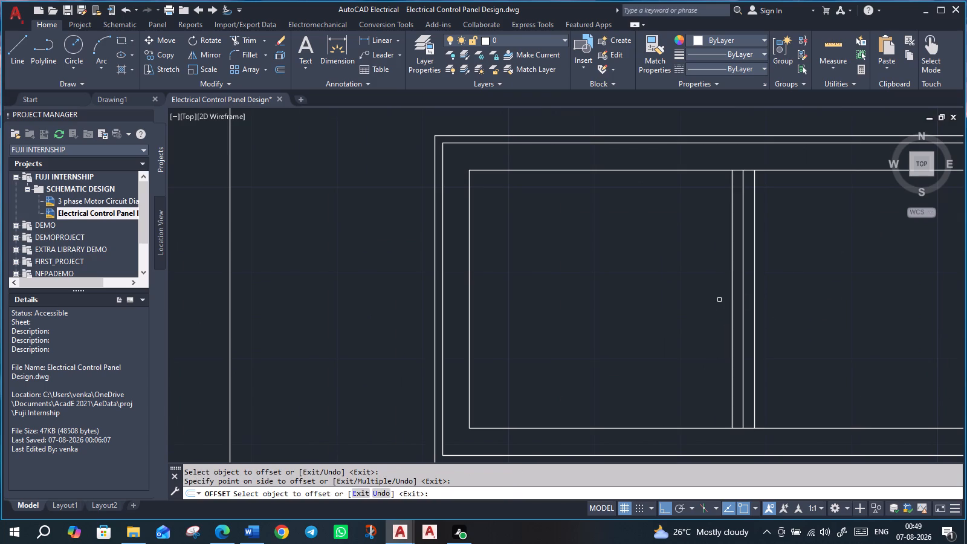
Trim the centre line and the short top and bottom edge pieces between its two offsets, leaving two separate panes in the right-column device.
scroll(719, 300, down, 3)
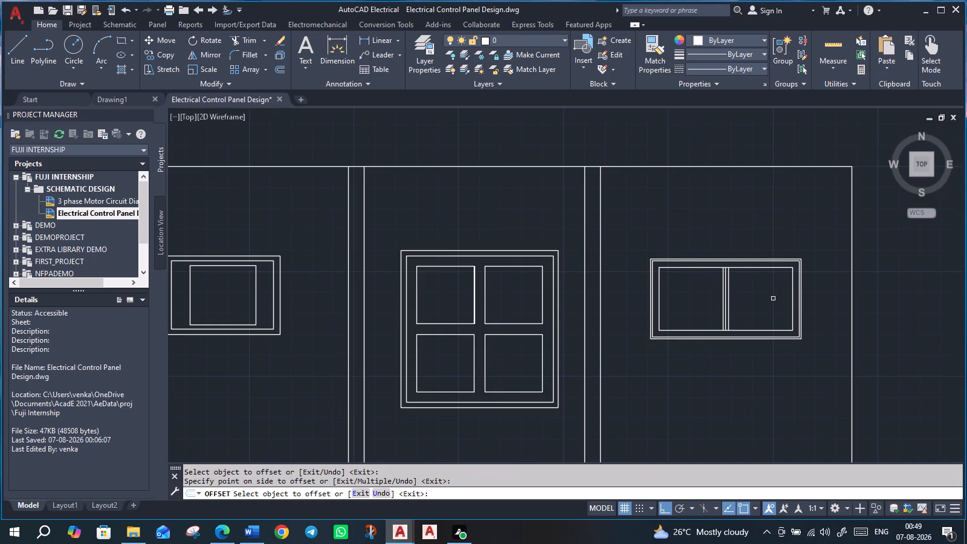
scroll(733, 288, up, 1)
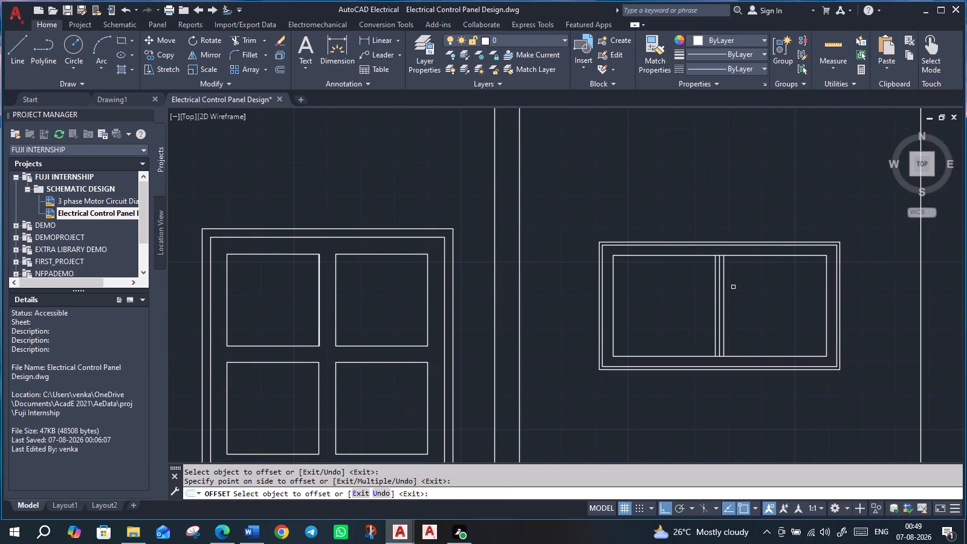
scroll(737, 283, up, 1)
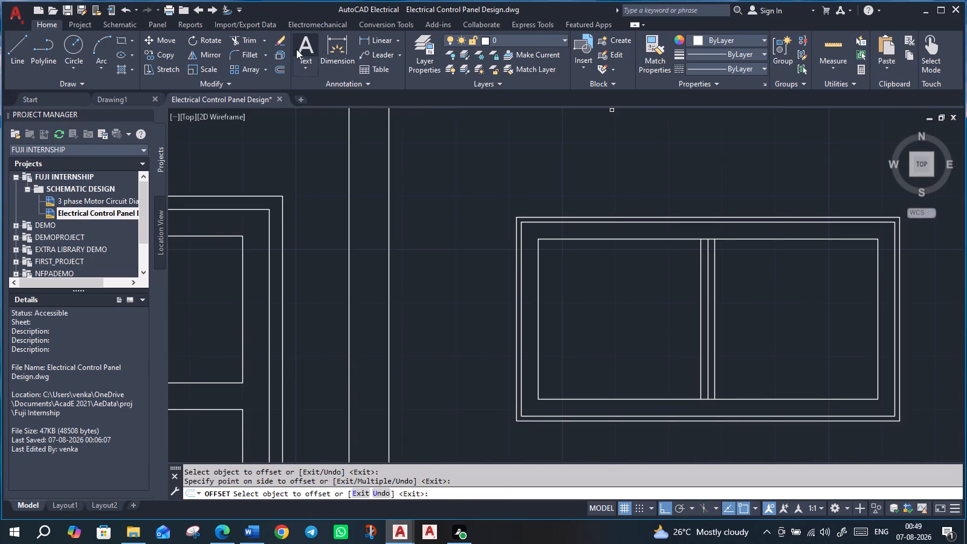
click(250, 39)
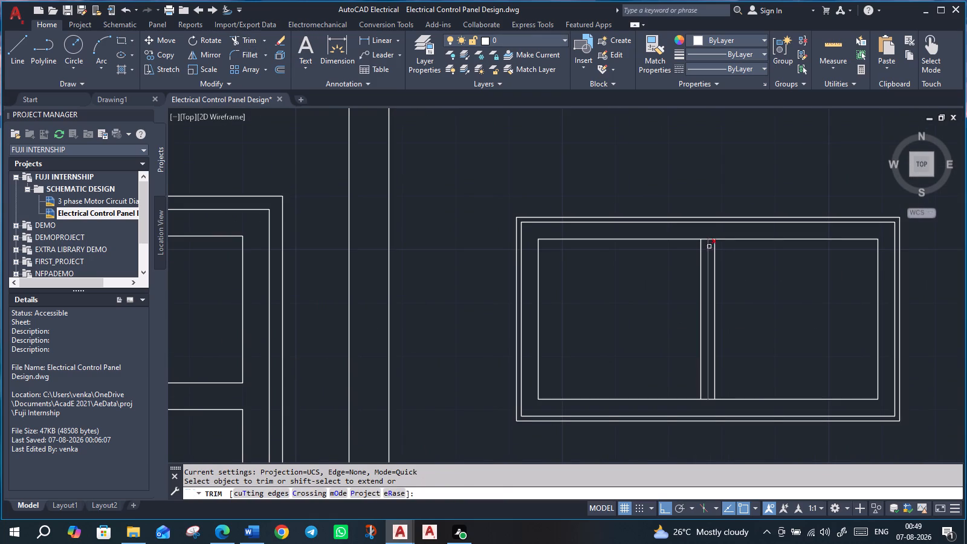
click(709, 241)
click(710, 239)
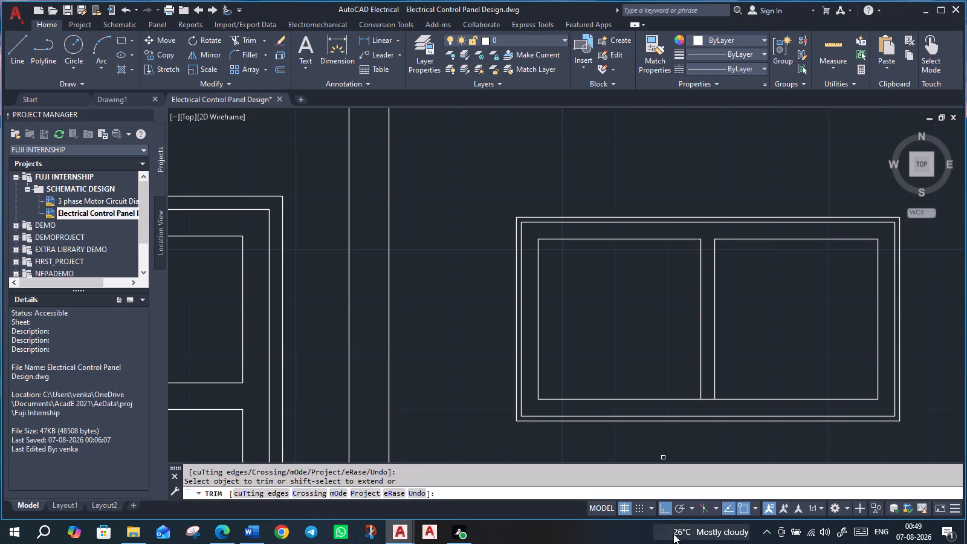
click(709, 402)
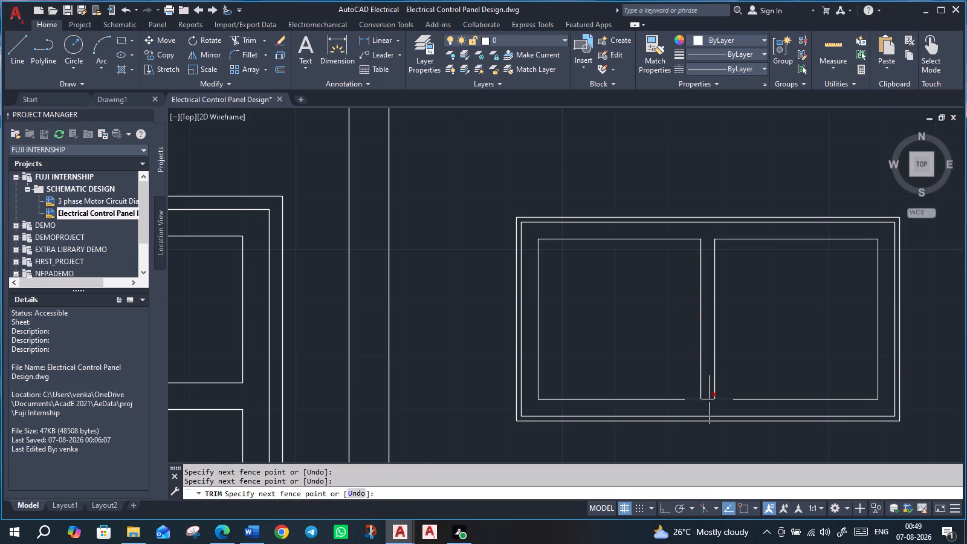
click(710, 396)
scroll(716, 381, down, 2)
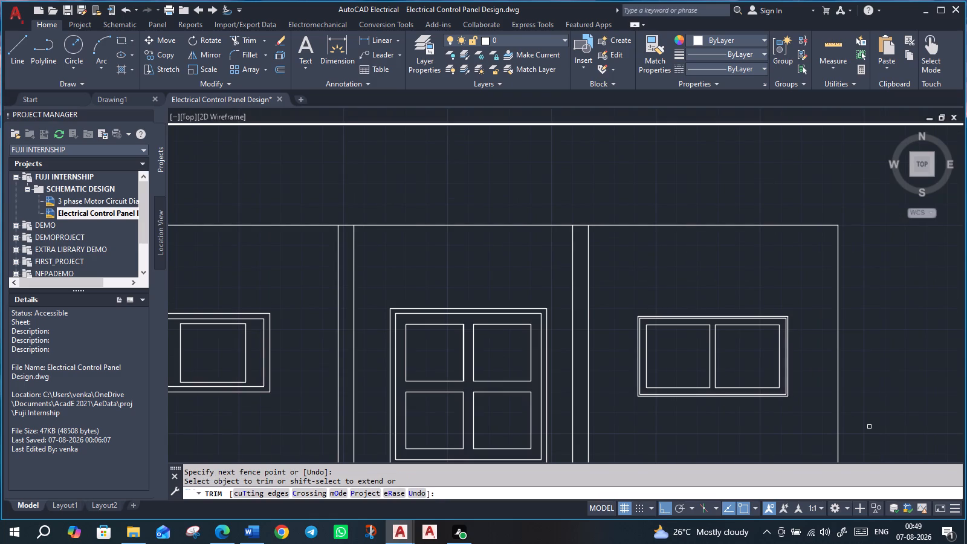
scroll(869, 427, down, 2)
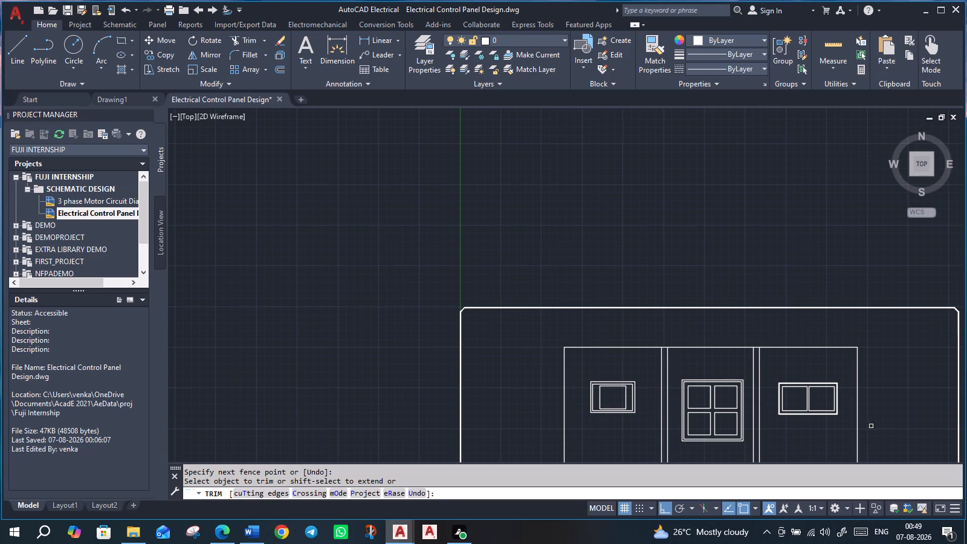
middle_drag(872, 426, 763, 328)
scroll(679, 305, up, 1)
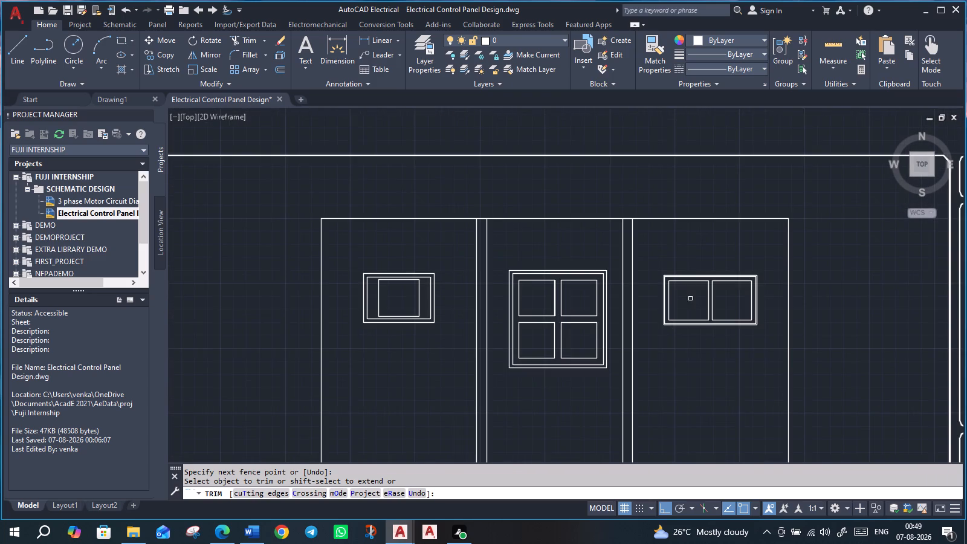
scroll(738, 297, up, 2)
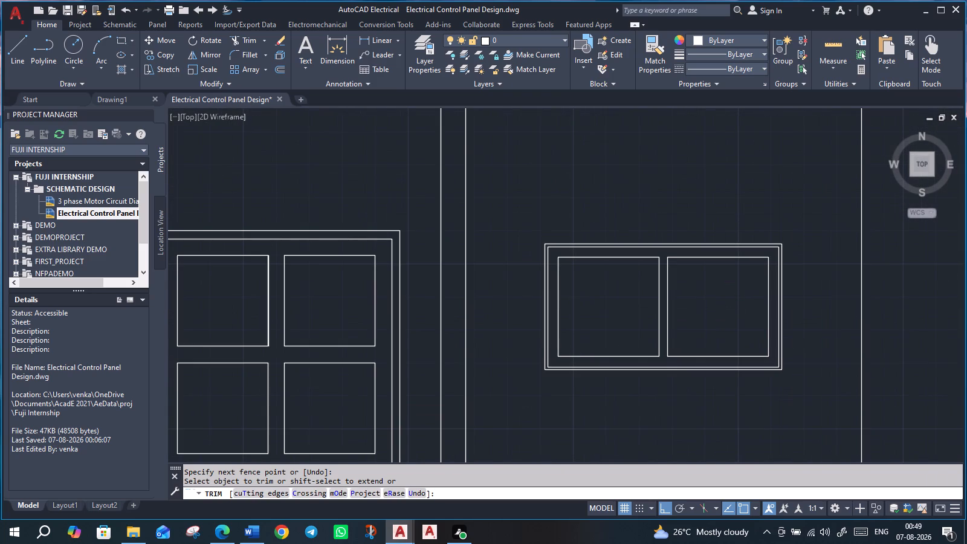
key(Escape)
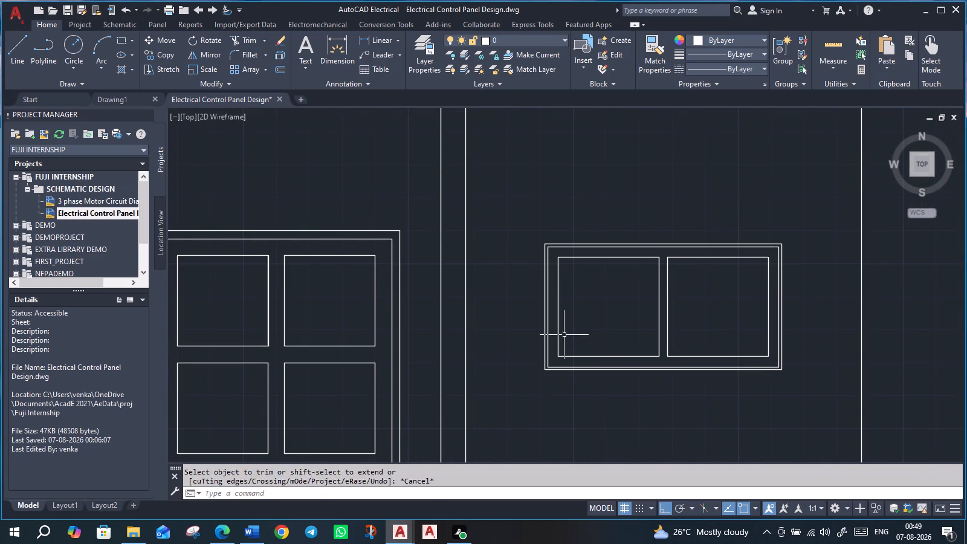
key(Escape)
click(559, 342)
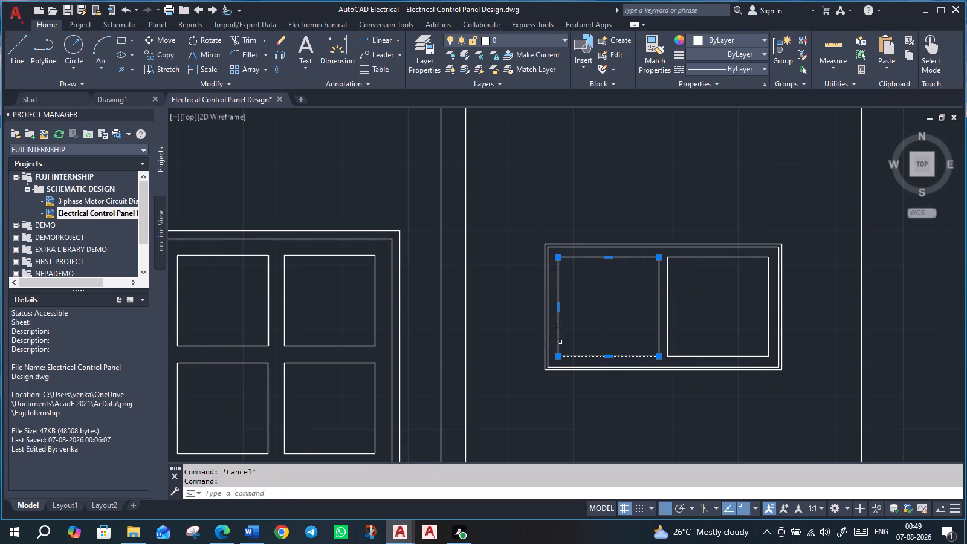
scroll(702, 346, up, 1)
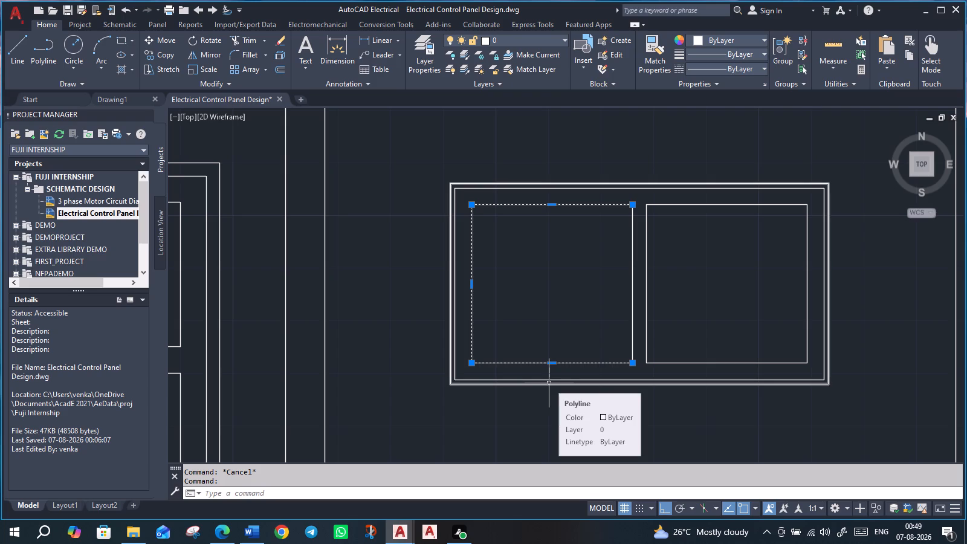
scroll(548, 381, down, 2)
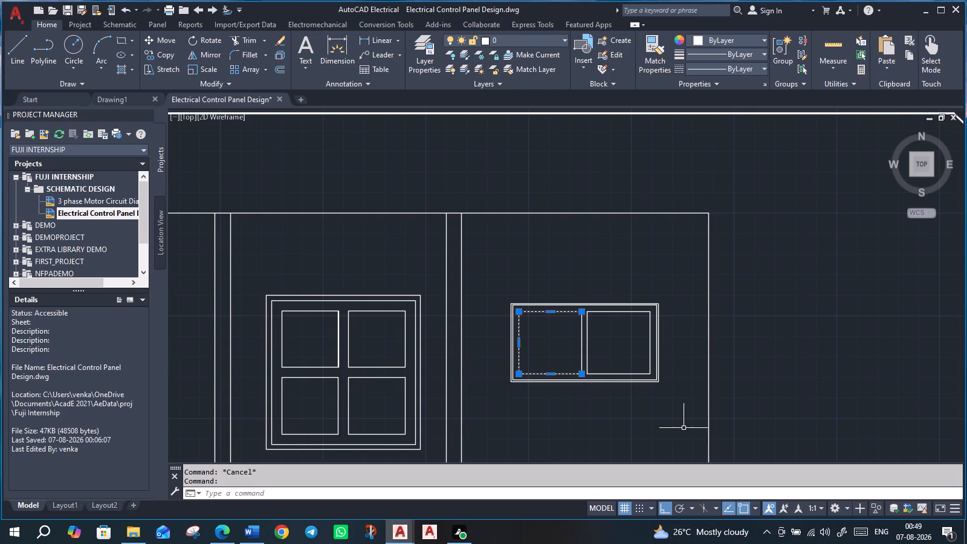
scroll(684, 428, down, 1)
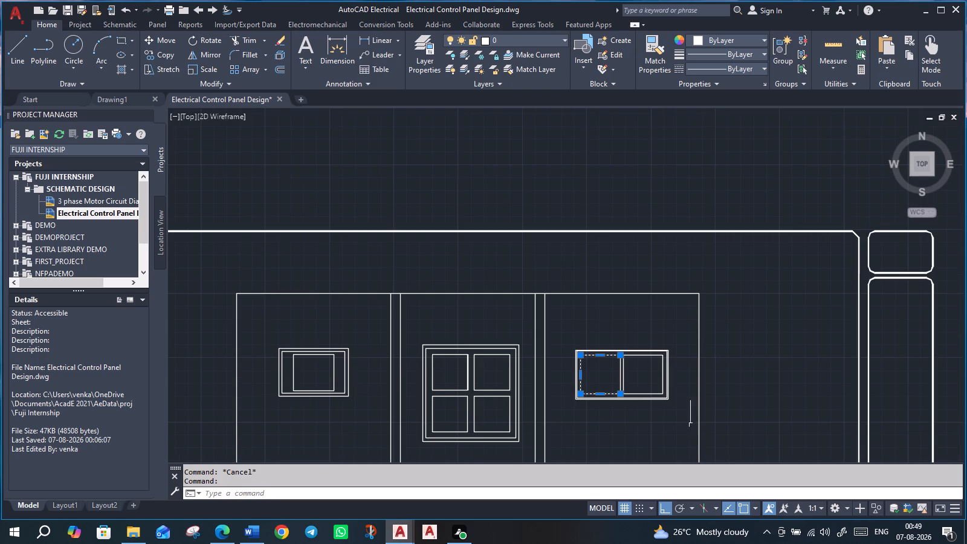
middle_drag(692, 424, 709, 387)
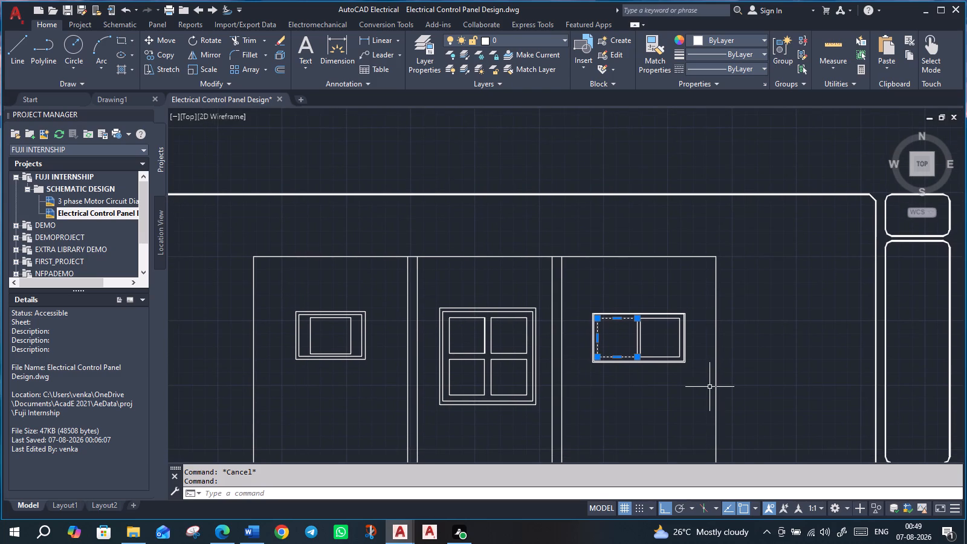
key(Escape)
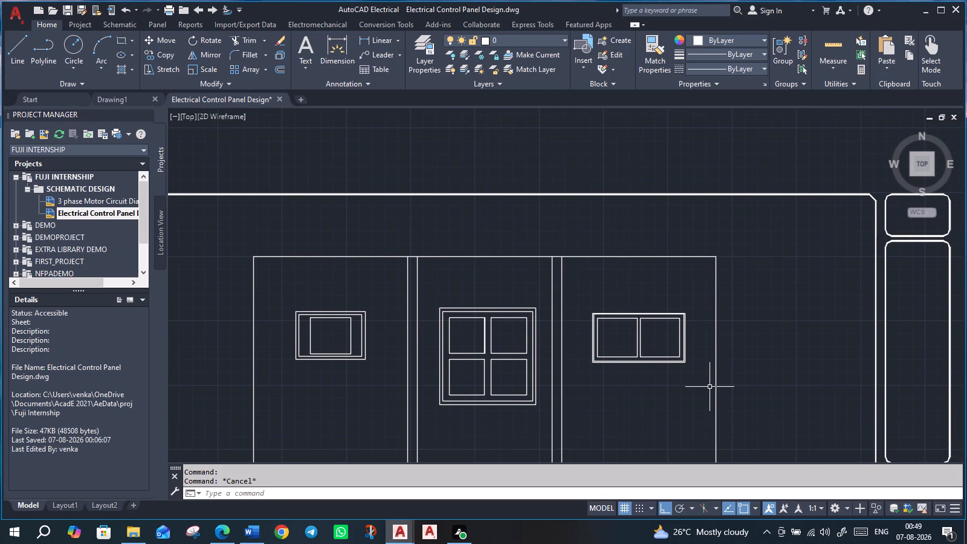
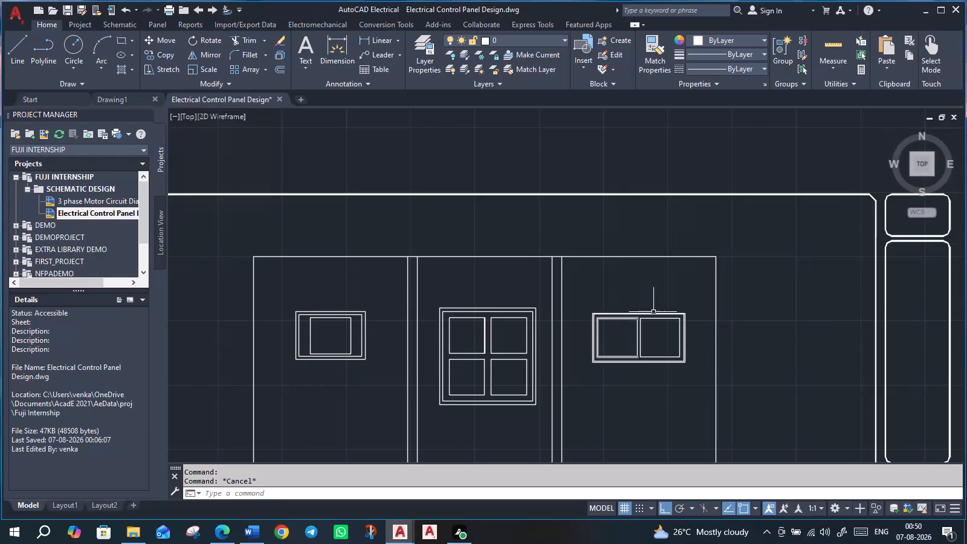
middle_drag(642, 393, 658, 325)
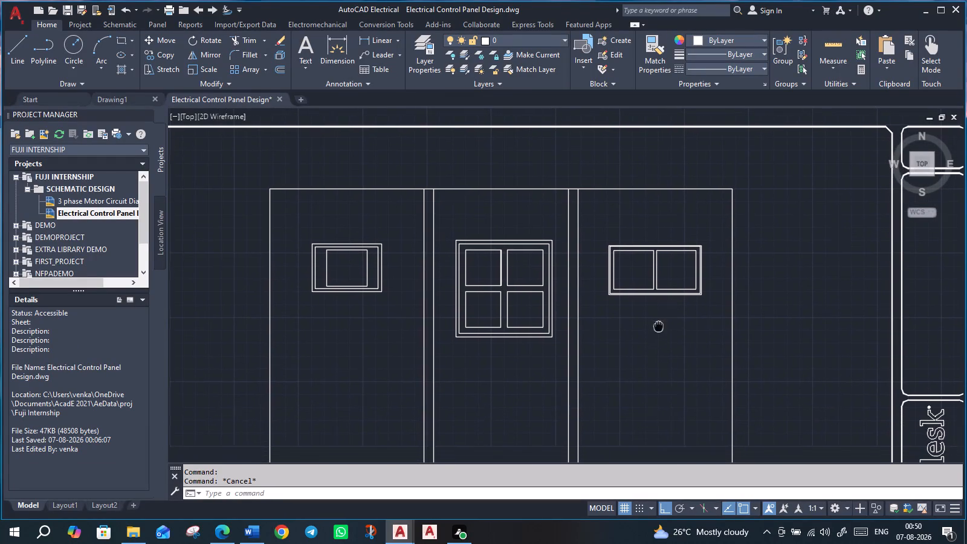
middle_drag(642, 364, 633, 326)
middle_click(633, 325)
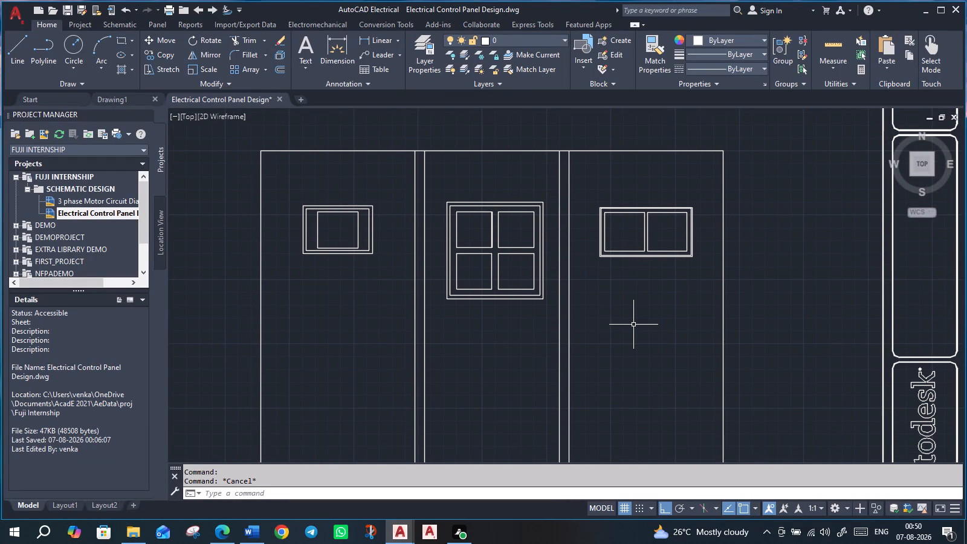
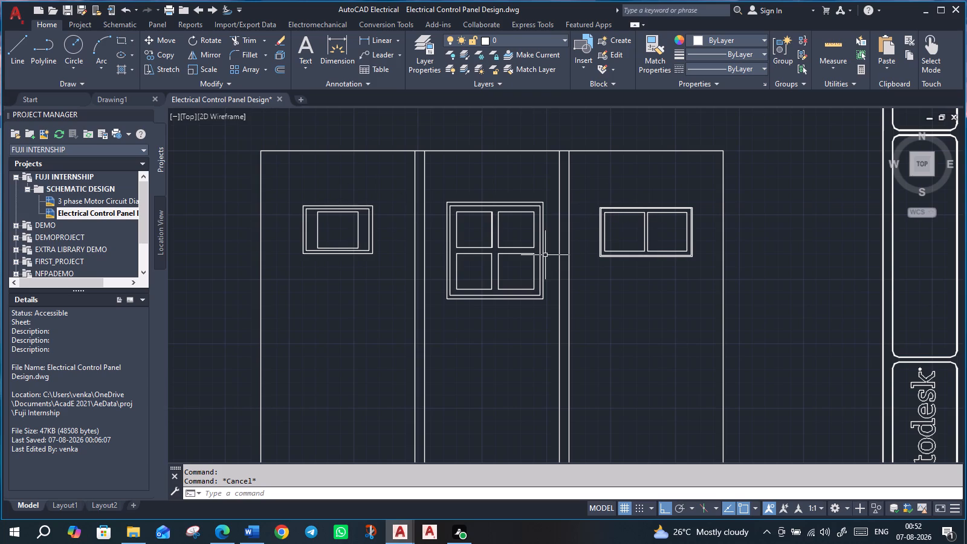
Offset the inner frame rectangle of the middle column's four-window device outward by about half the gap to its outer frame.
key(Escape)
scroll(511, 211, up, 3)
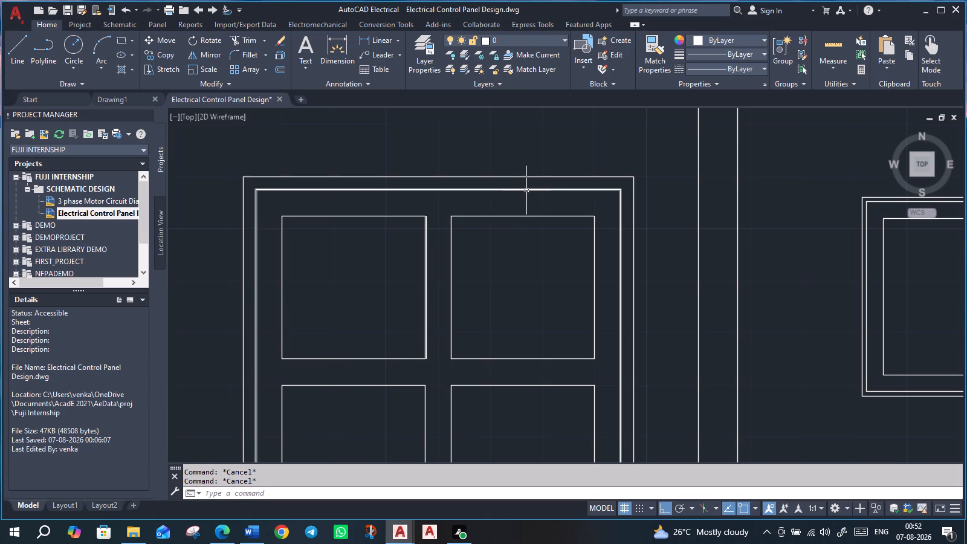
key(o)
key(Return)
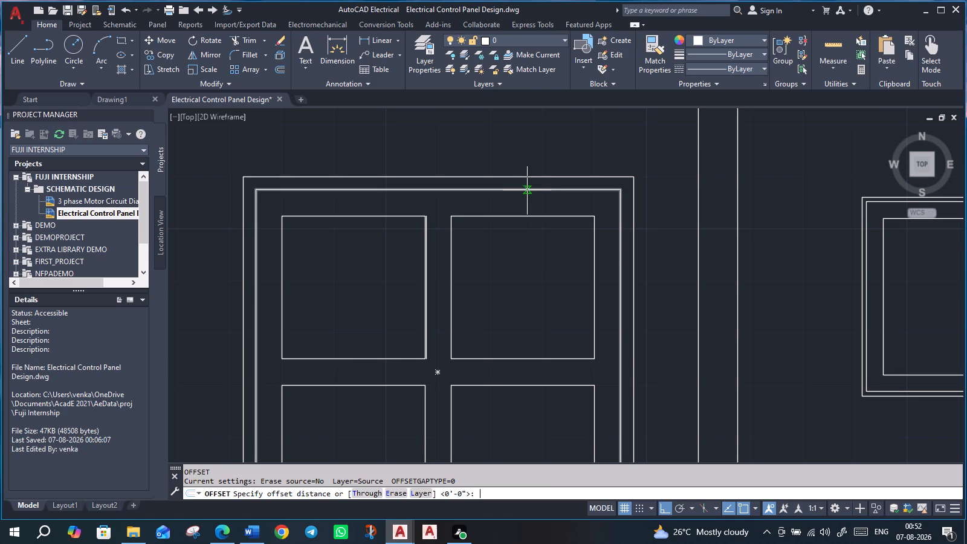
click(527, 190)
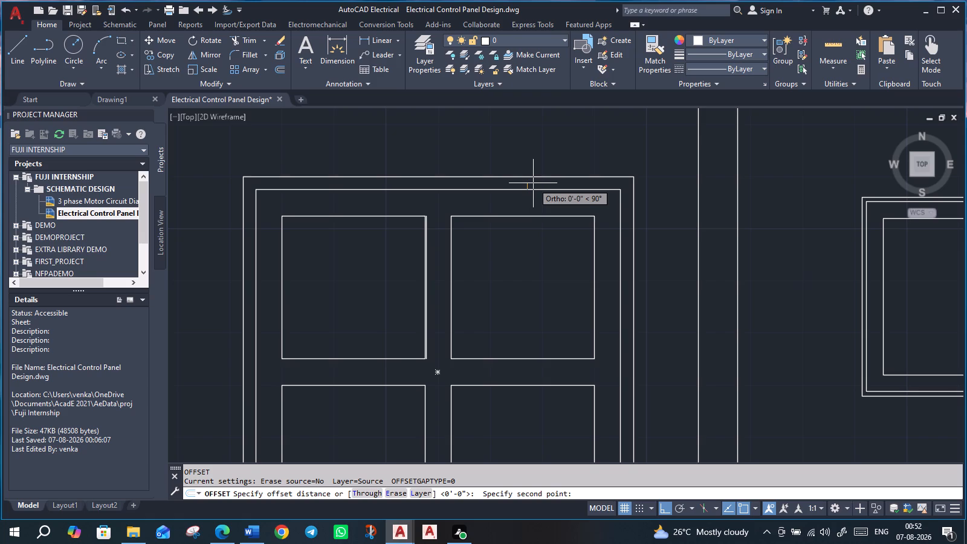
click(533, 183)
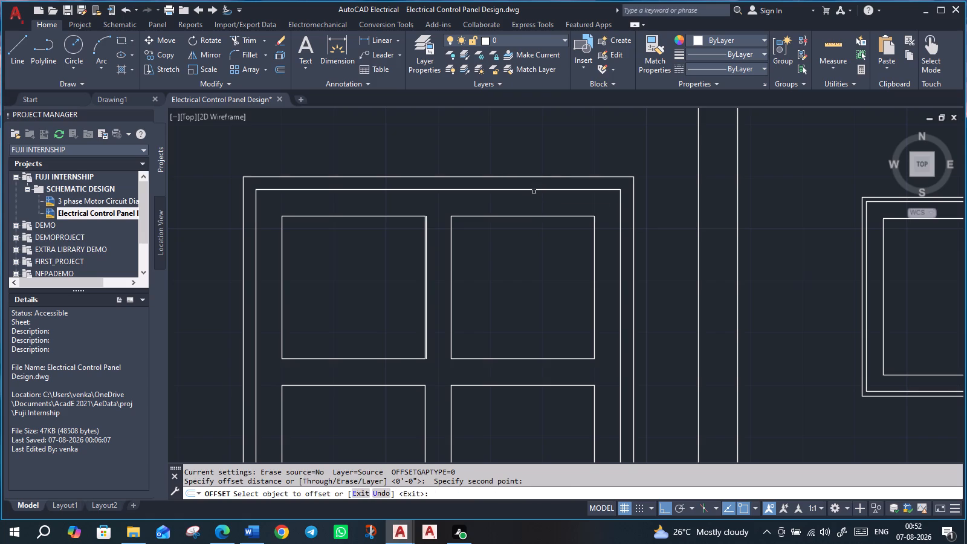
click(537, 190)
click(542, 184)
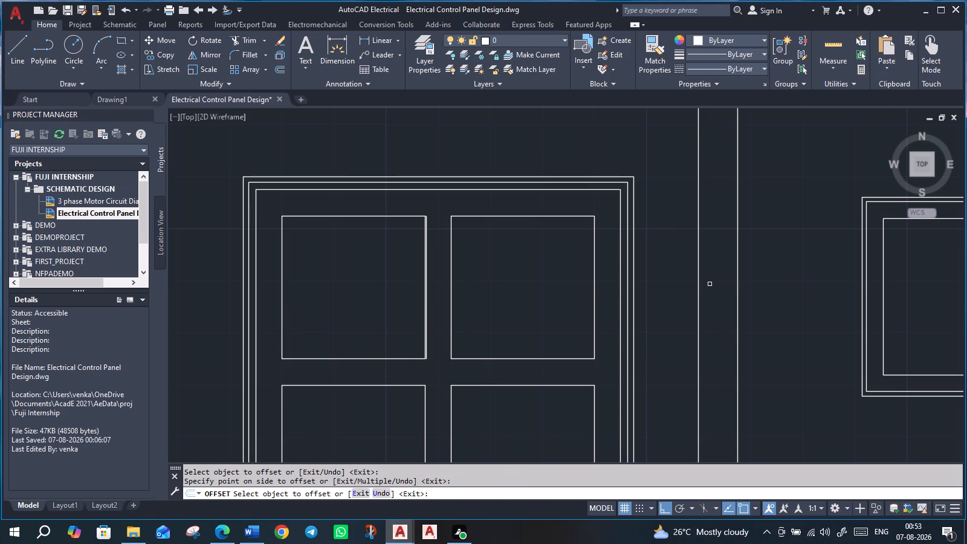
Delete the outermost frame rectangle around the middle column's four-window device.
scroll(710, 284, down, 2)
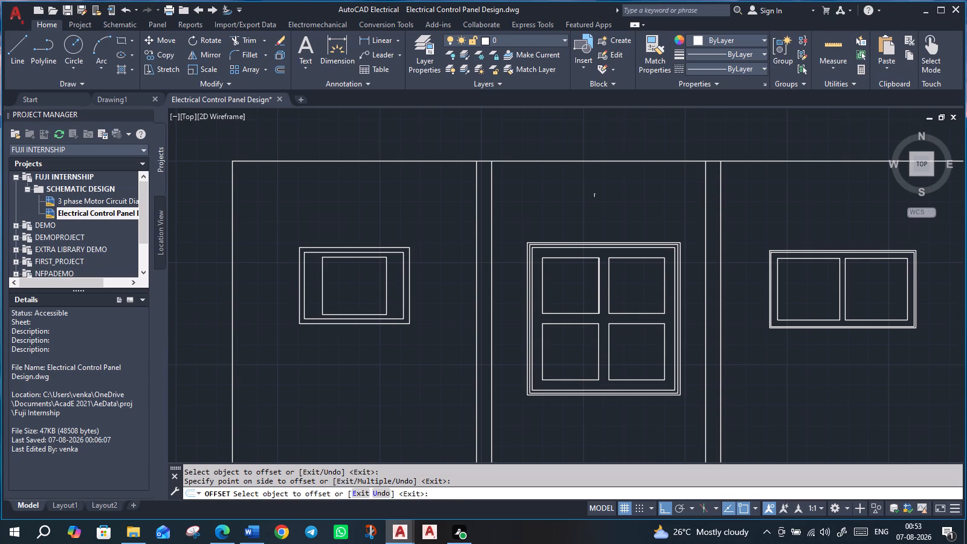
scroll(606, 199, up, 1)
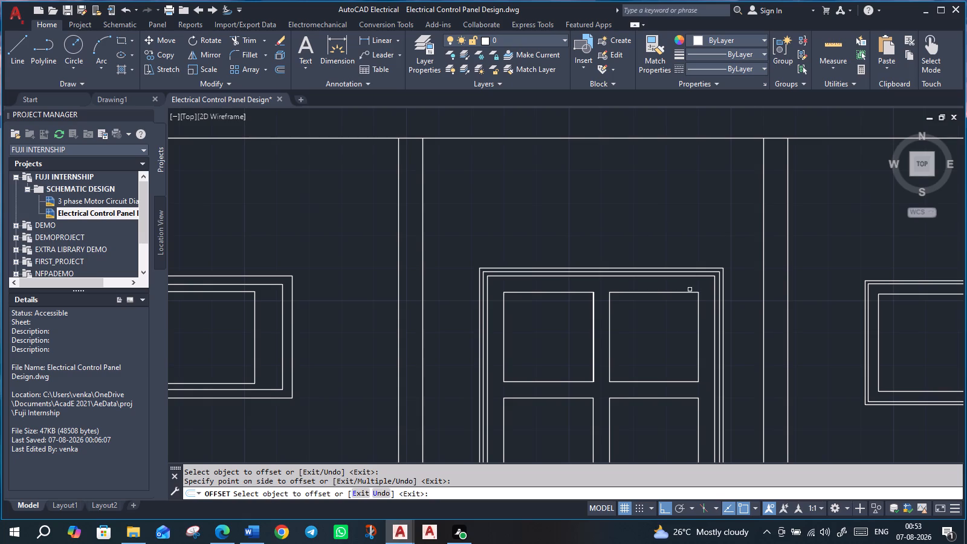
scroll(690, 288, down, 2)
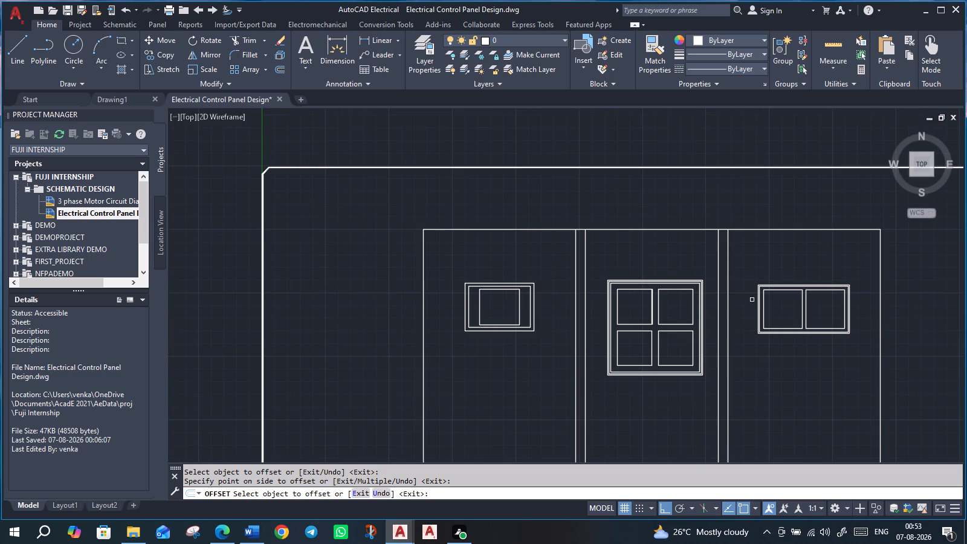
scroll(679, 285, up, 3)
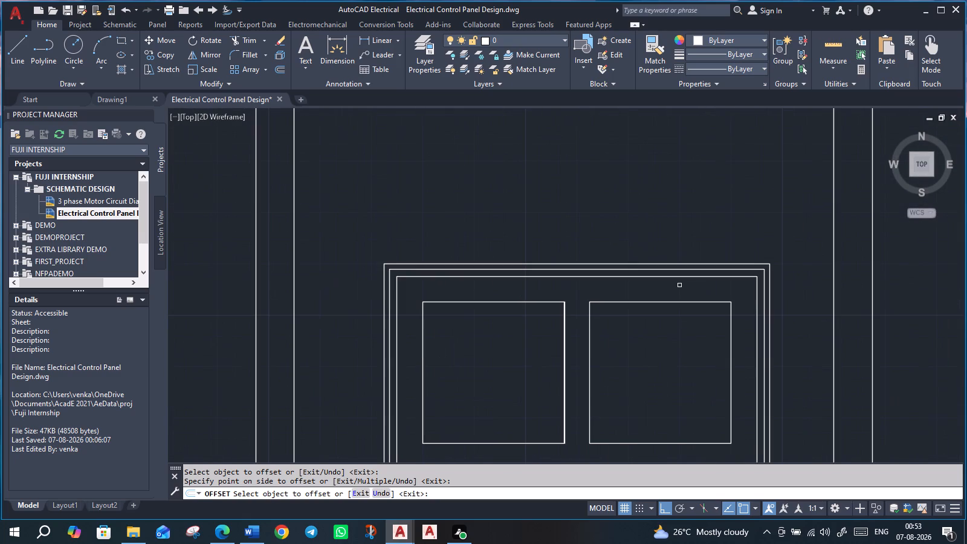
scroll(679, 285, down, 2)
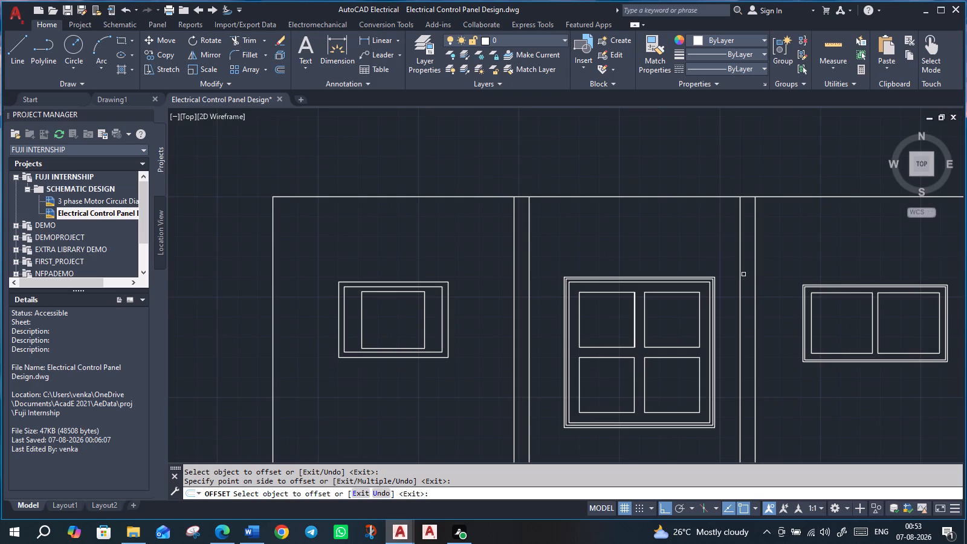
scroll(720, 276, up, 2)
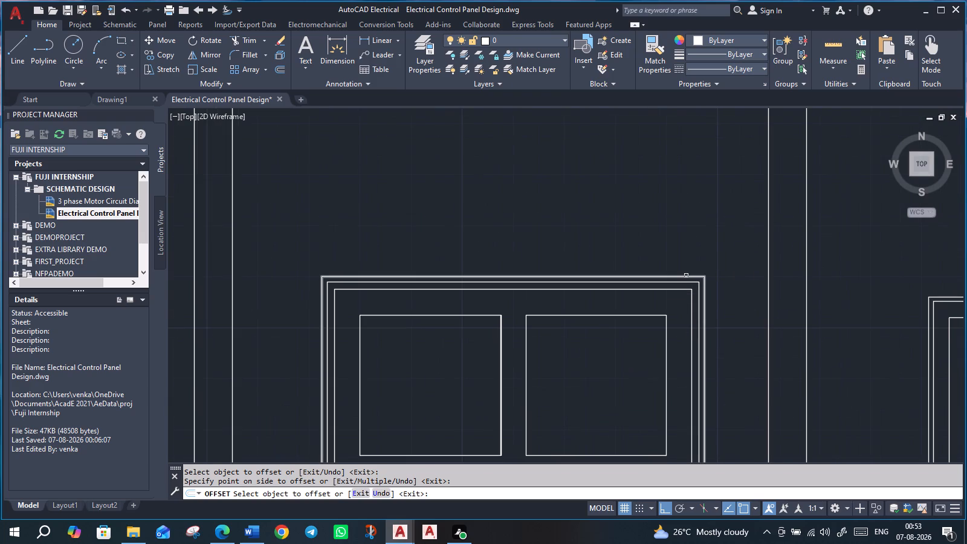
click(686, 276)
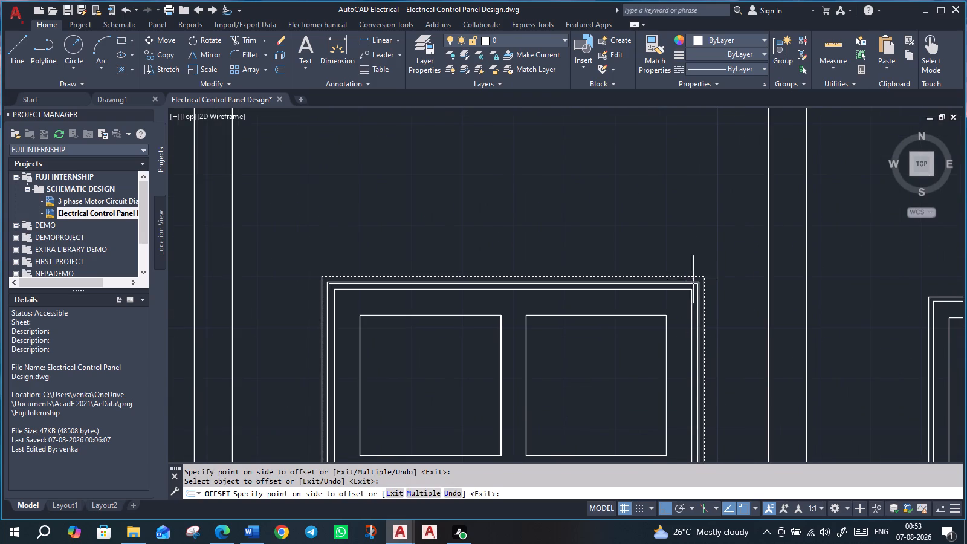
key(Escape)
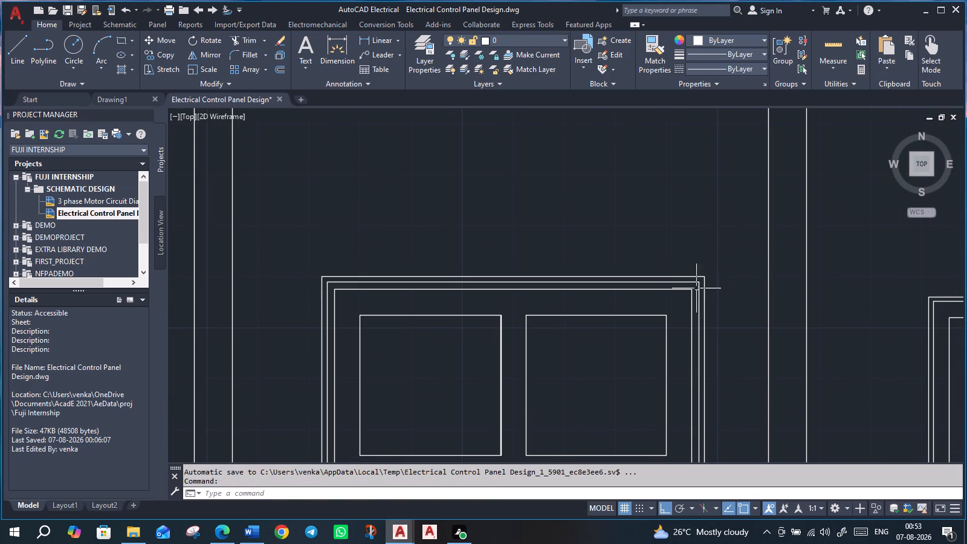
key(Escape)
click(690, 276)
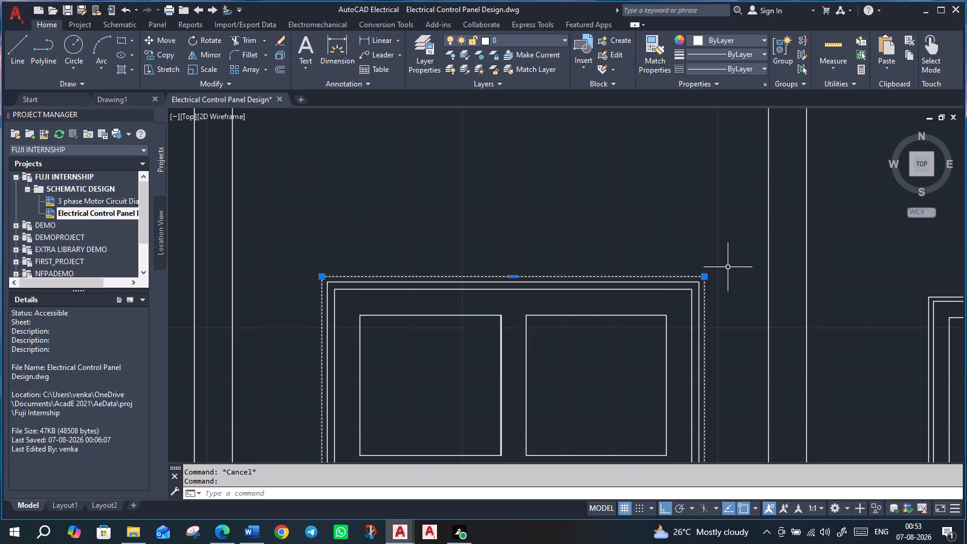
key(Delete)
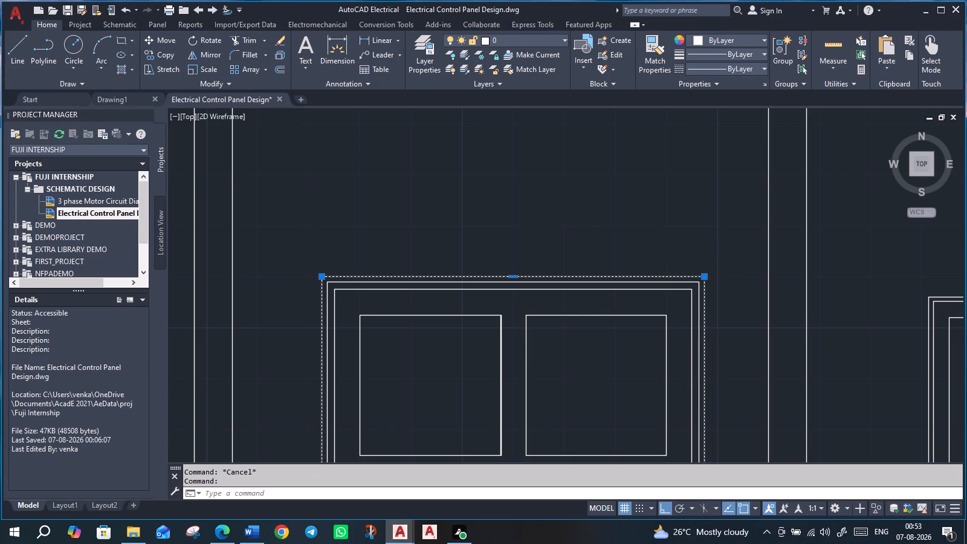
Delete the inner frame rectangle between the outer border and the window of the first column's device.
scroll(725, 269, down, 3)
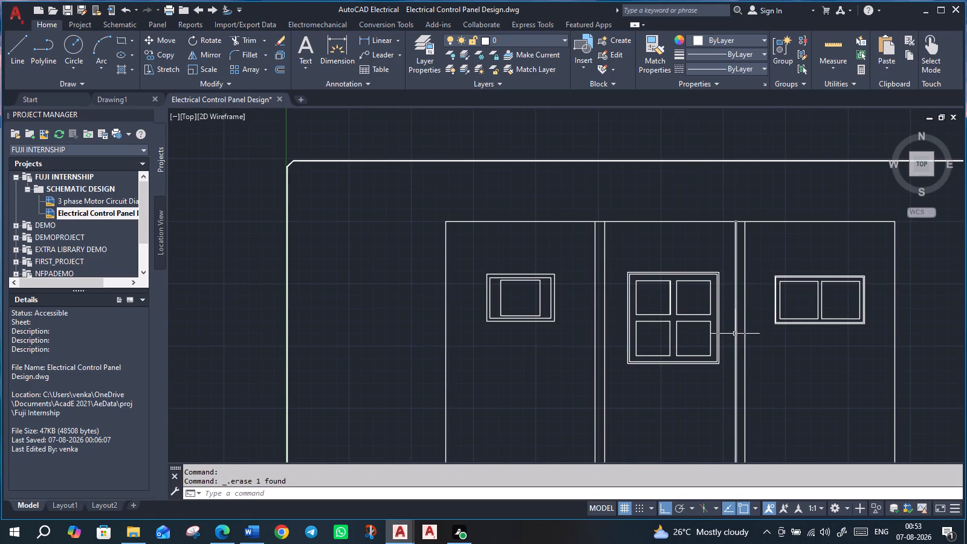
middle_drag(827, 375, 774, 345)
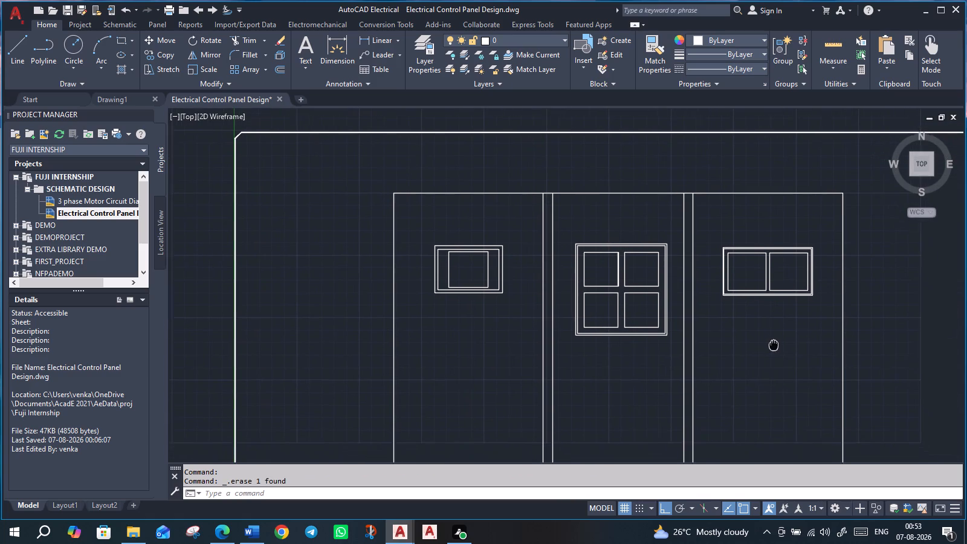
middle_drag(774, 345, 773, 345)
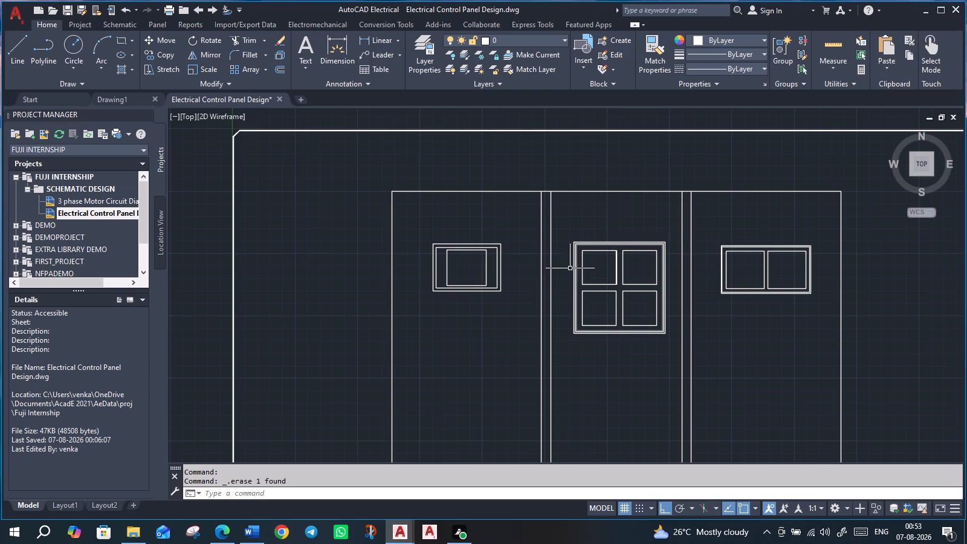
scroll(503, 254, up, 2)
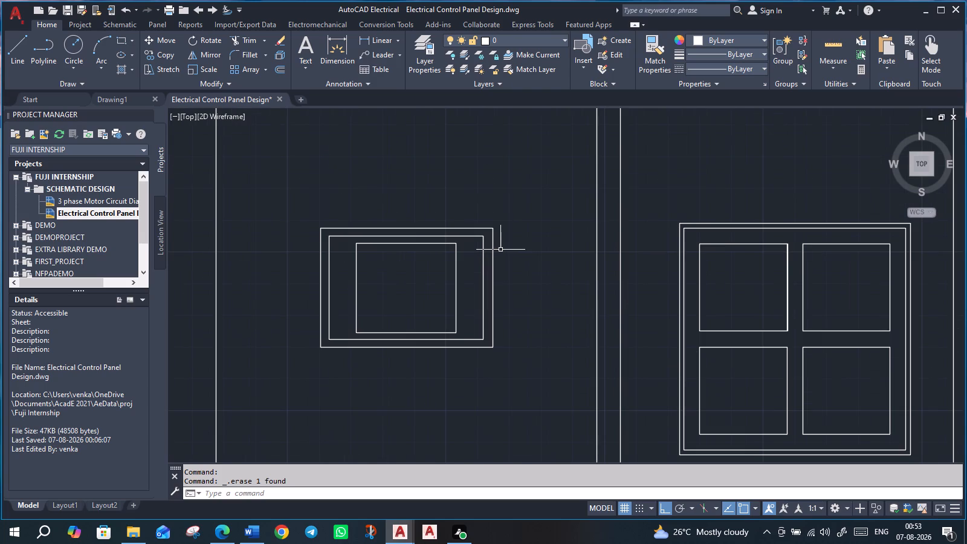
scroll(483, 248, up, 1)
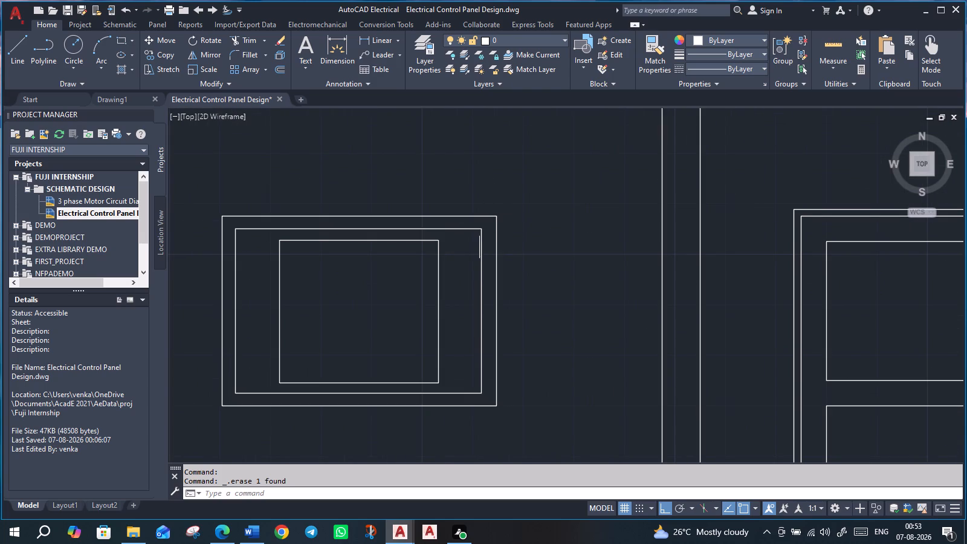
click(480, 229)
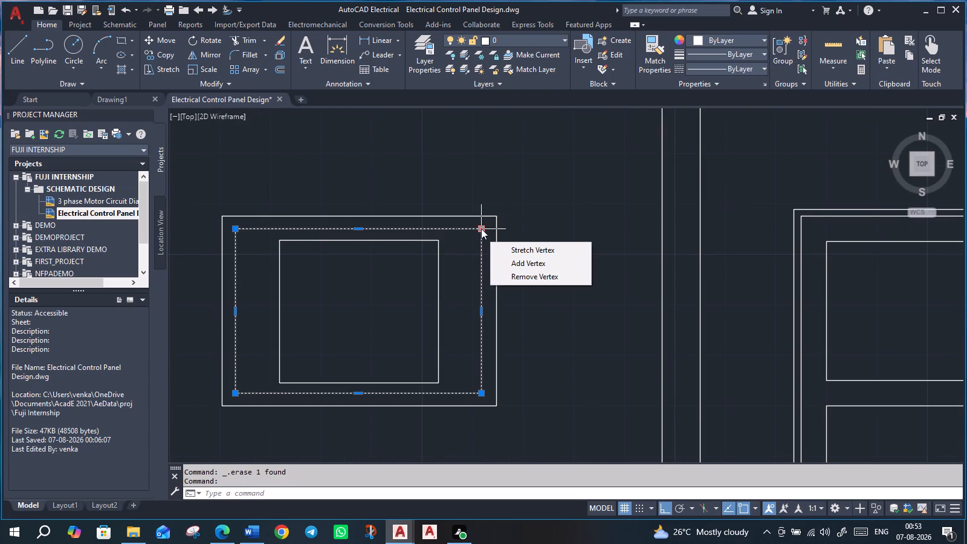
key(Delete)
Offset the outer frame of the first column's device inward, reusing the last offset distance.
key(o)
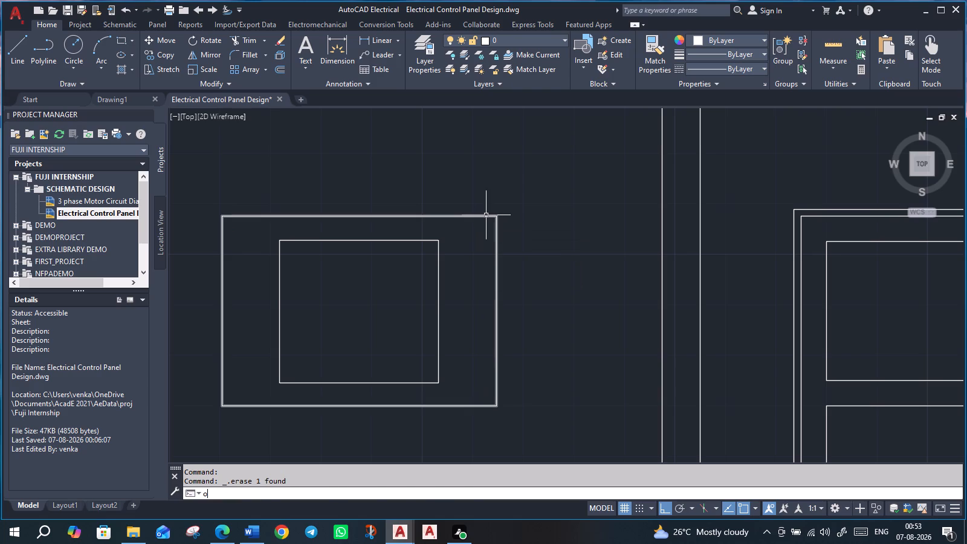
key(Return)
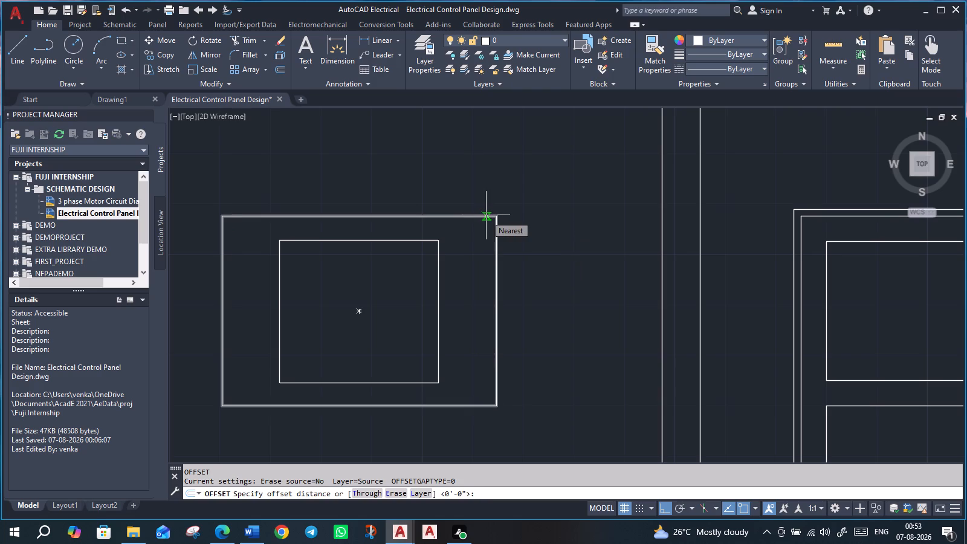
key(Return)
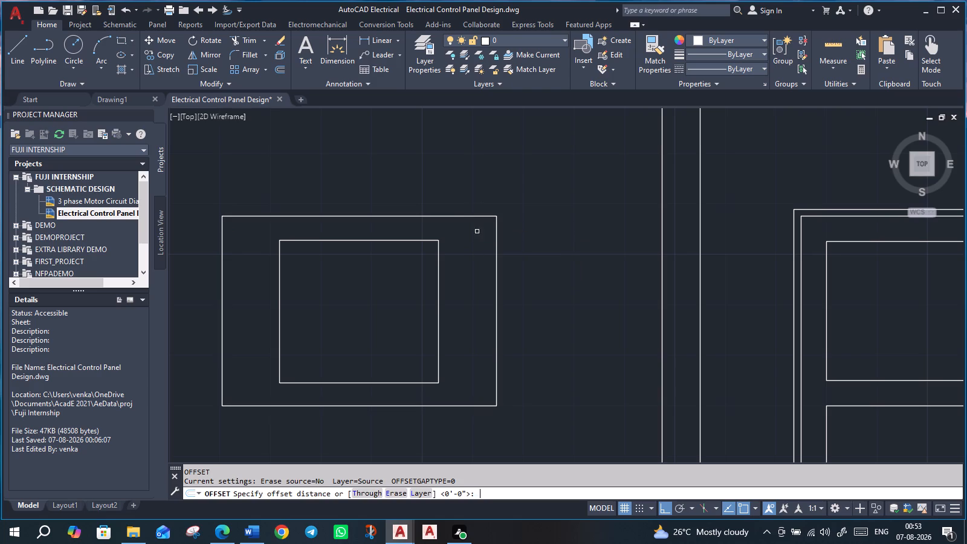
click(486, 216)
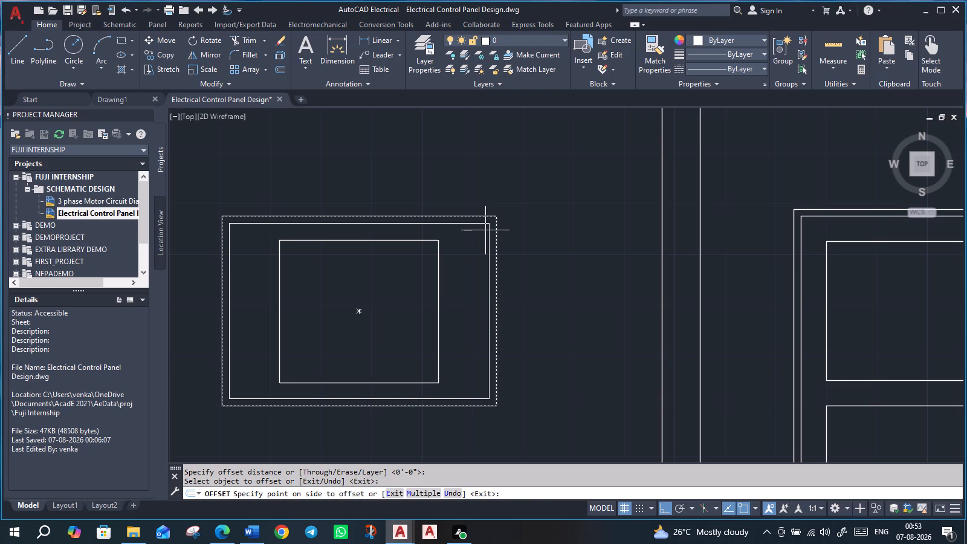
click(485, 230)
Offset the inner frame of the third column's two-window device outward at the same distance, adding a rectangle beyond its outer frame.
scroll(584, 243, down, 1)
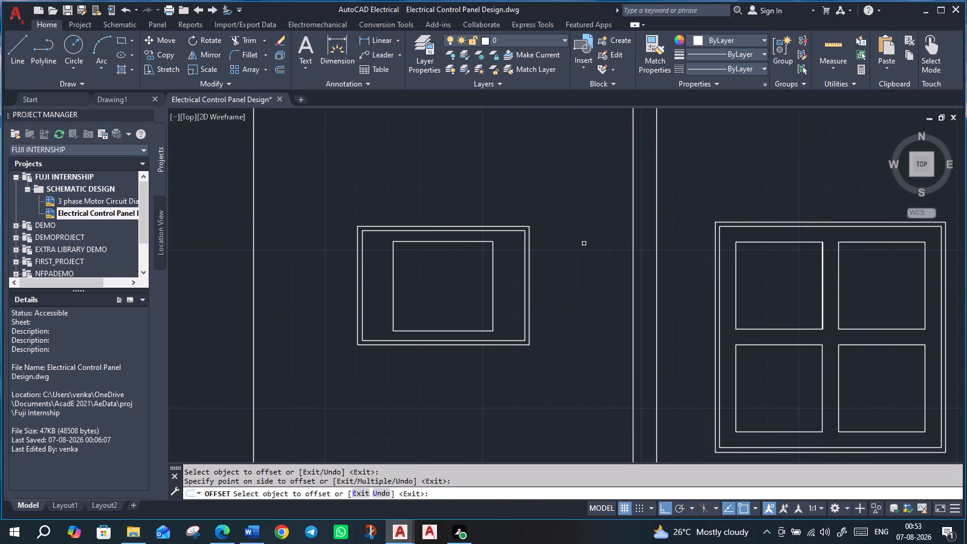
scroll(584, 244, down, 2)
middle_drag(570, 343, 502, 334)
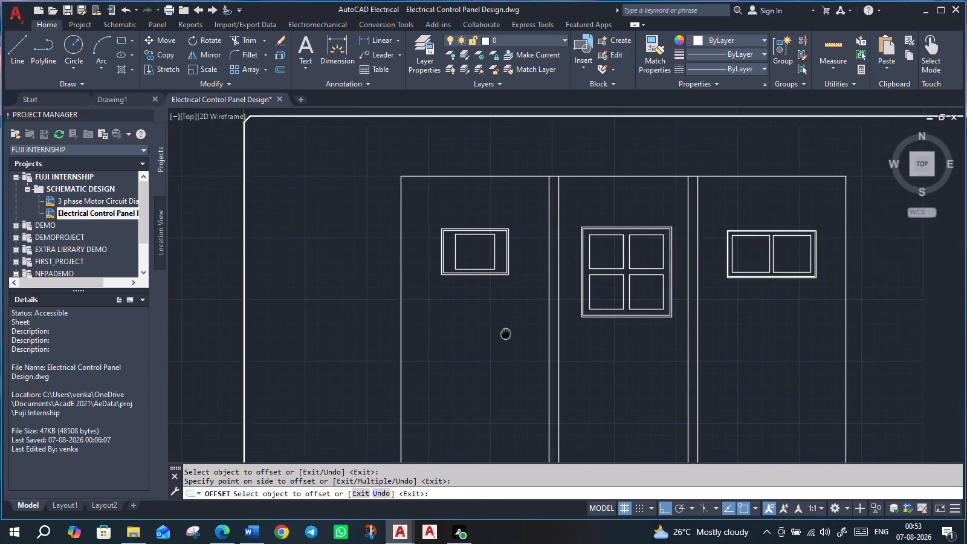
middle_drag(502, 334, 478, 332)
scroll(826, 206, up, 1)
scroll(756, 224, up, 3)
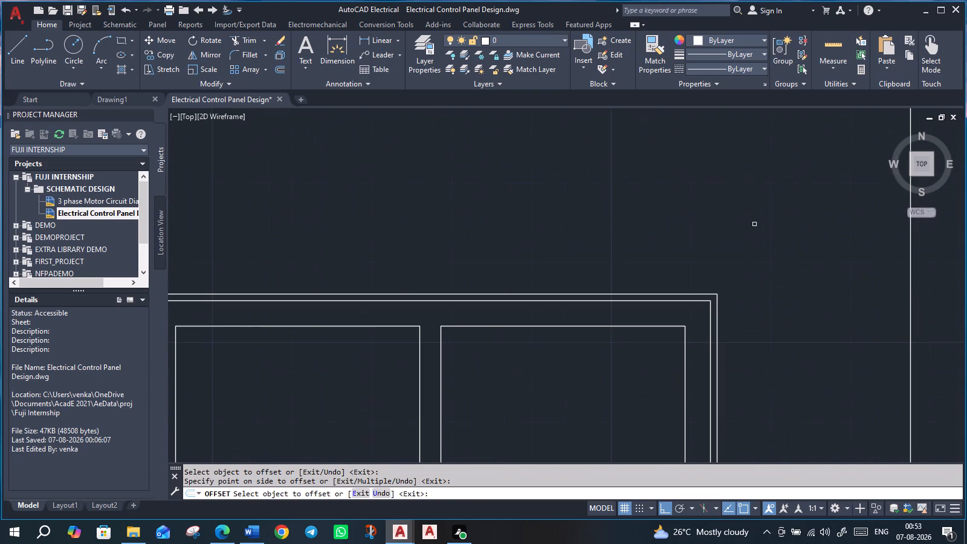
click(704, 301)
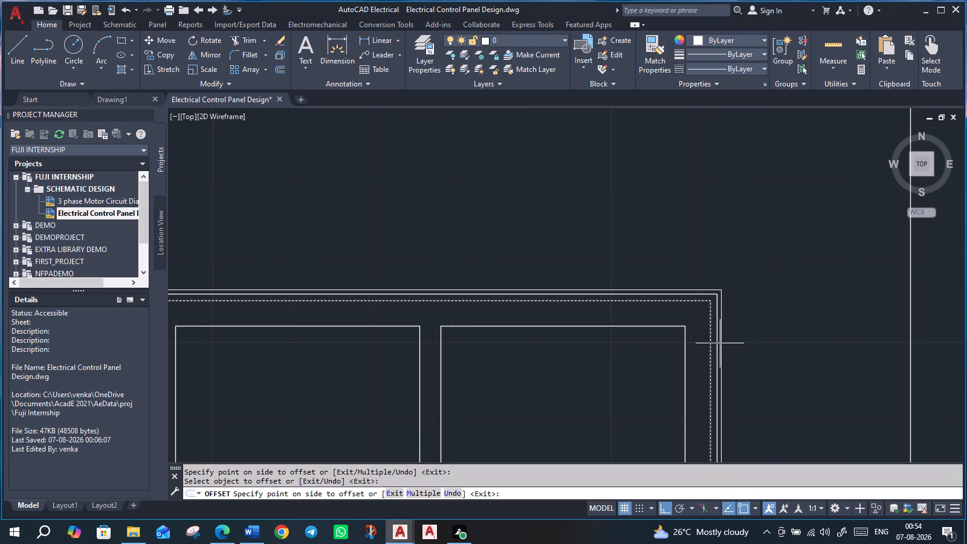
scroll(780, 241, down, 1)
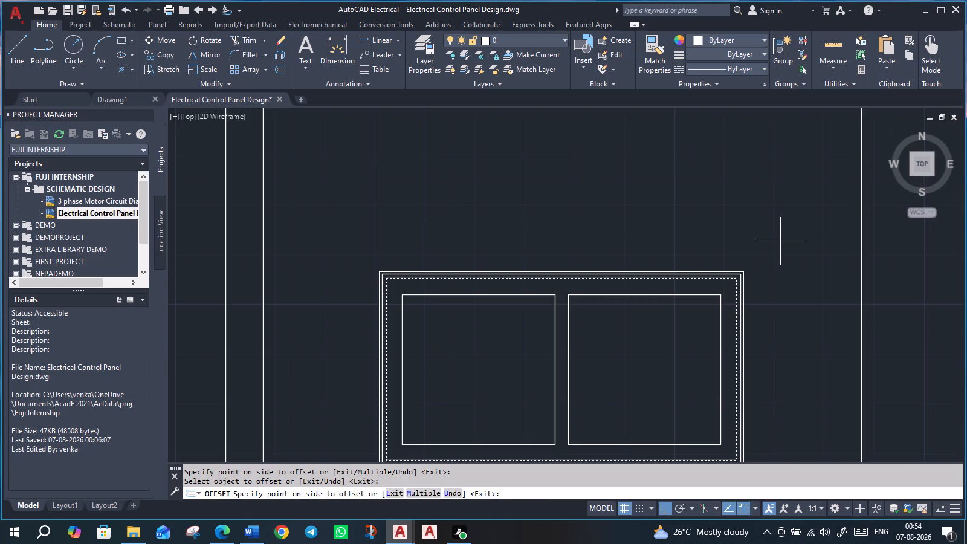
scroll(780, 241, down, 2)
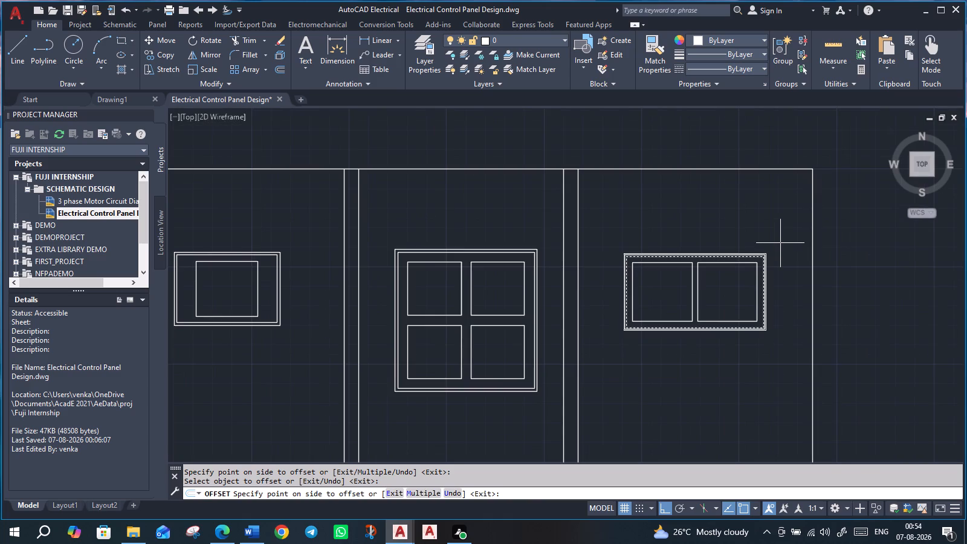
scroll(780, 247, up, 3)
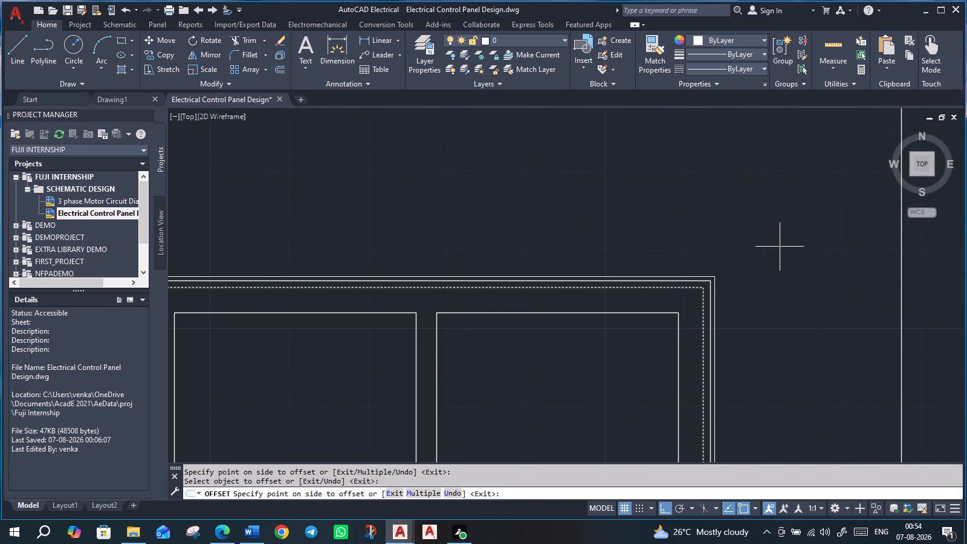
click(736, 265)
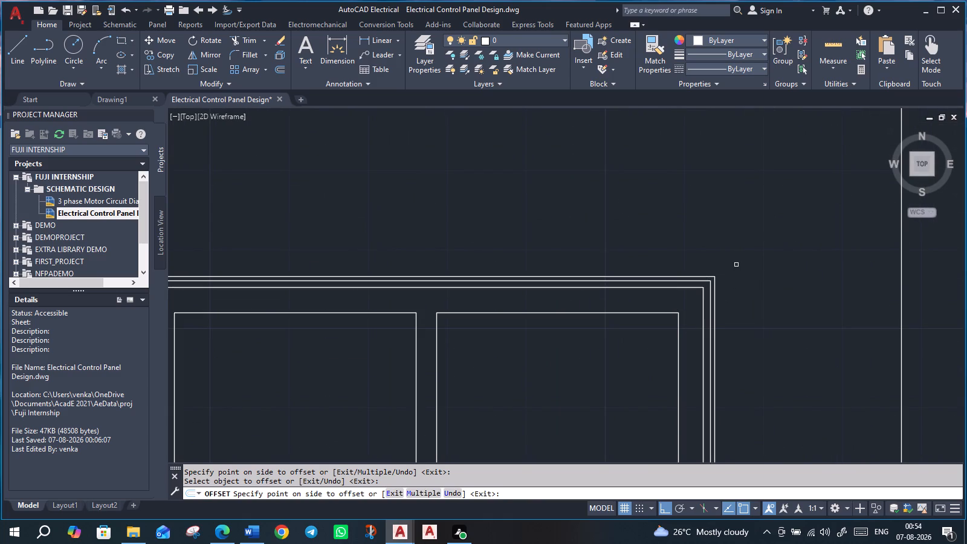
scroll(737, 264, down, 2)
scroll(731, 276, up, 1)
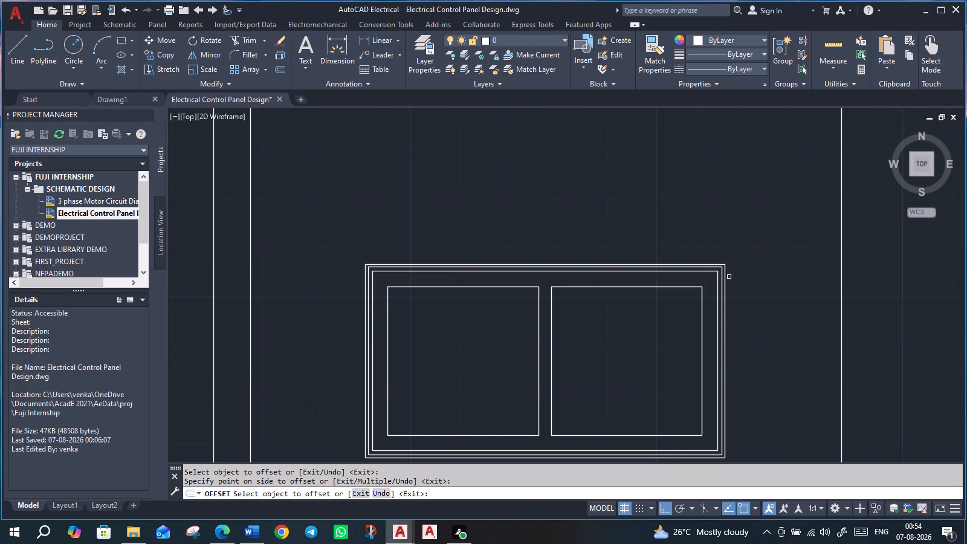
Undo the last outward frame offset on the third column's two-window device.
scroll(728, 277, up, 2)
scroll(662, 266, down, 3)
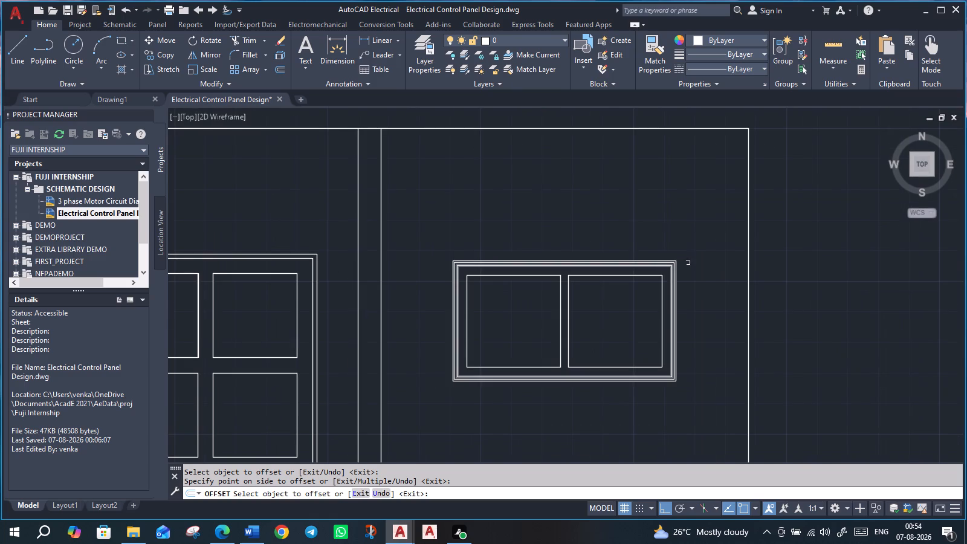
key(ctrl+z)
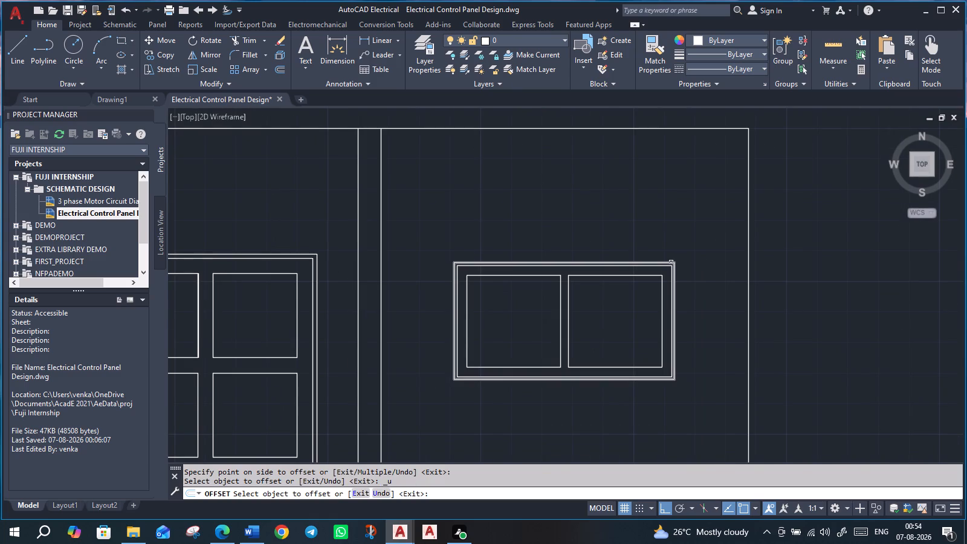
Offset the inner frame of the third column's two-window device outward at the same distance, beyond its outer frame.
scroll(677, 279, up, 1)
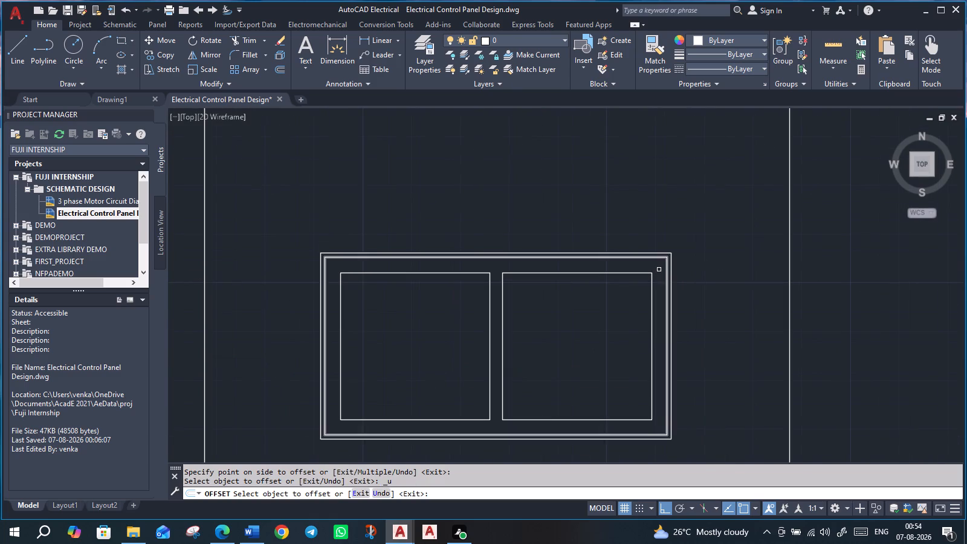
scroll(678, 257, up, 1)
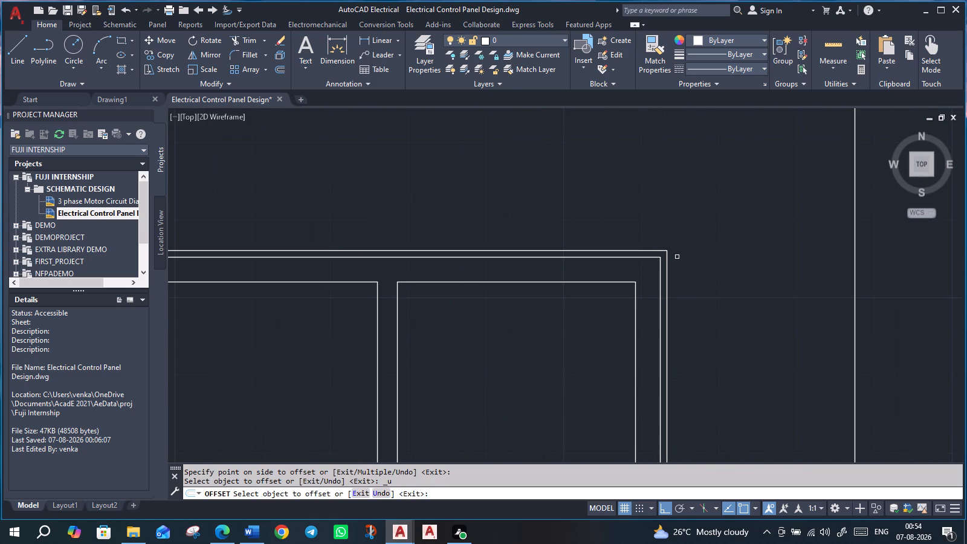
click(641, 257)
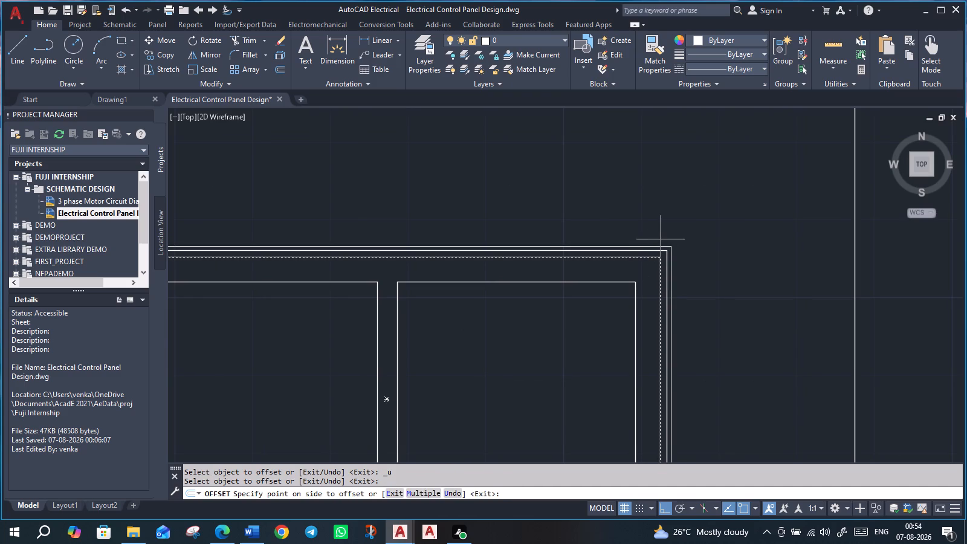
click(661, 239)
scroll(662, 239, down, 3)
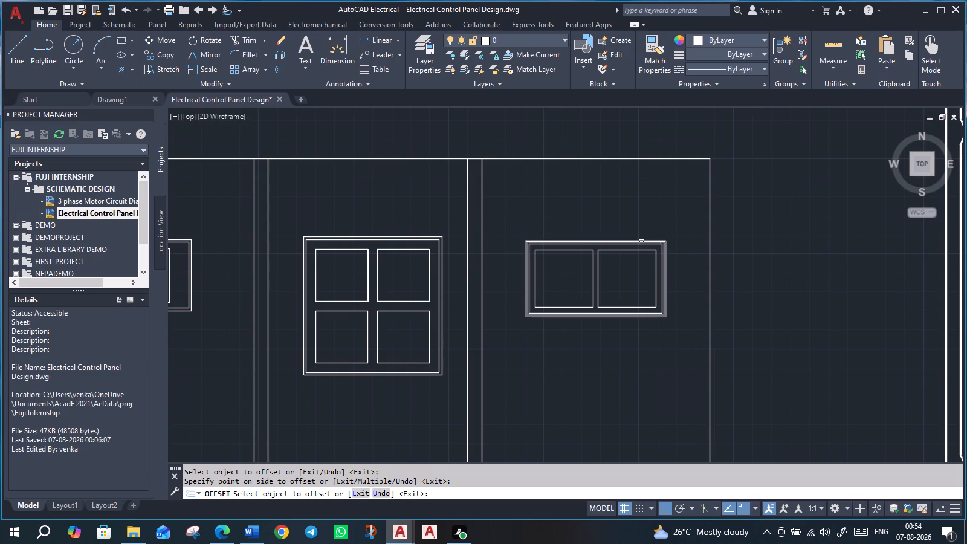
key(Escape)
Delete the middle of the three frame rectangles around the third column's two-window device.
scroll(619, 233, up, 1)
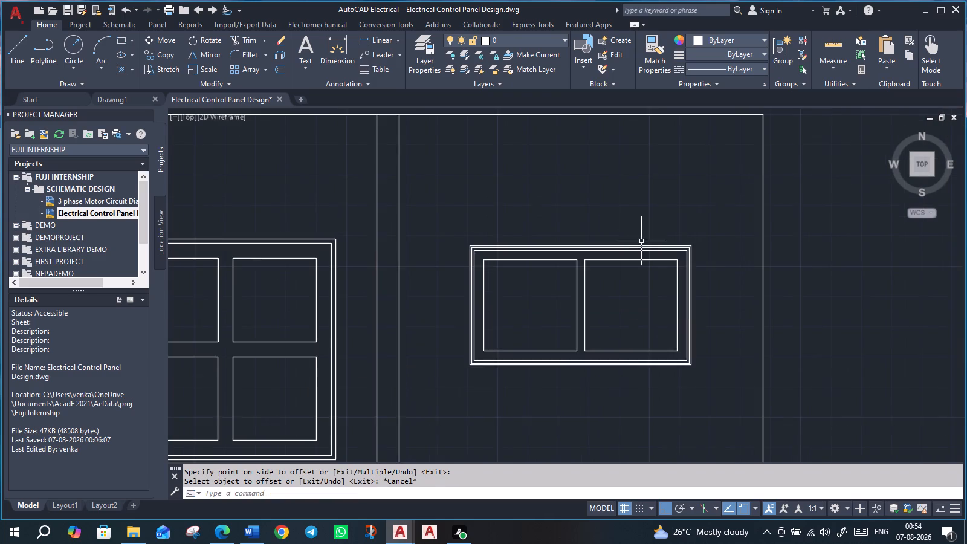
scroll(641, 242, up, 4)
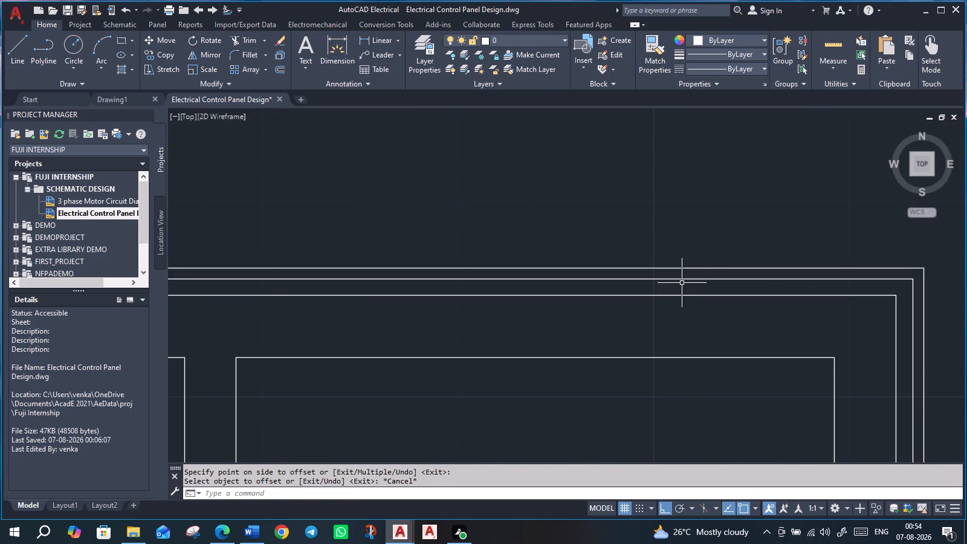
click(684, 279)
key(Delete)
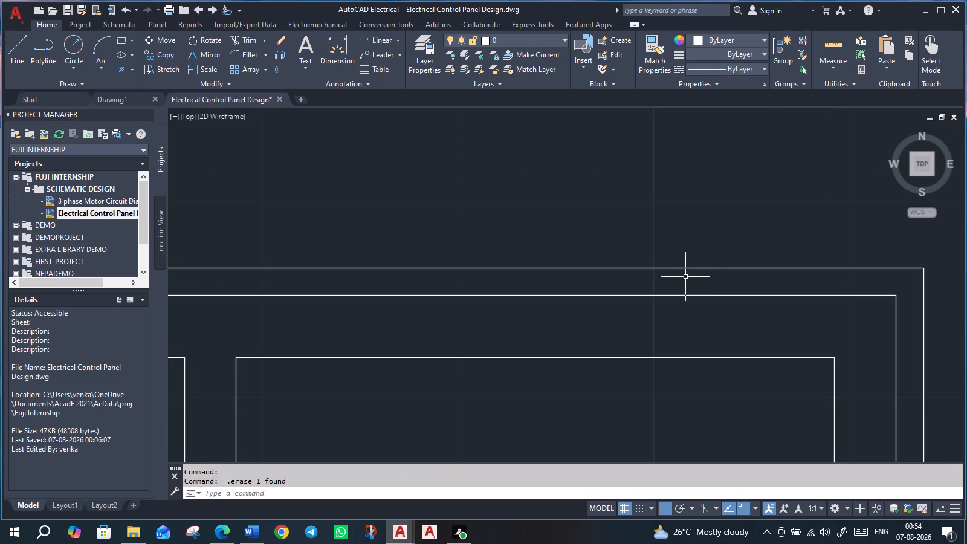
Draw a small circle centred about 1 inch below the bottom midpoint of the inner frame of the third column's device.
scroll(685, 277, down, 6)
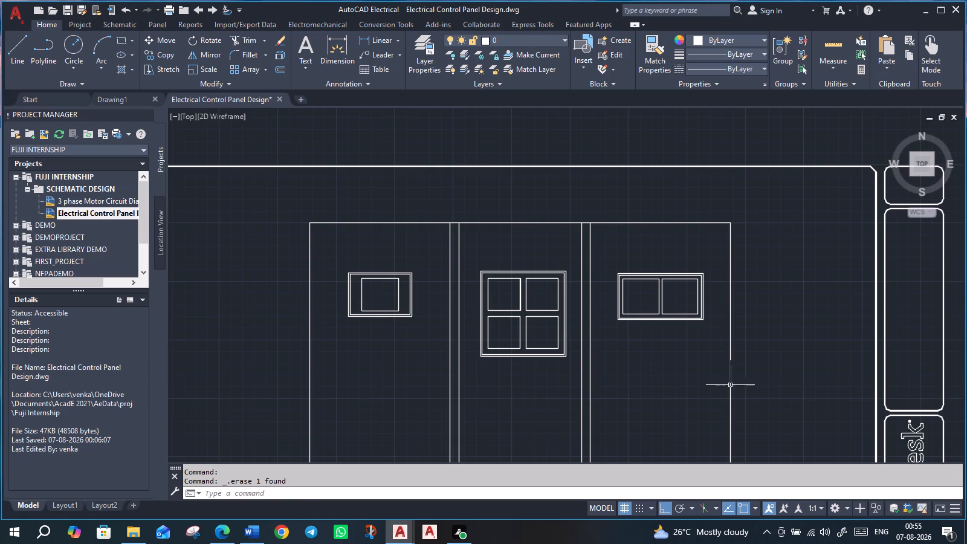
scroll(744, 387, down, 1)
middle_drag(807, 386, 591, 270)
scroll(650, 296, down, 1)
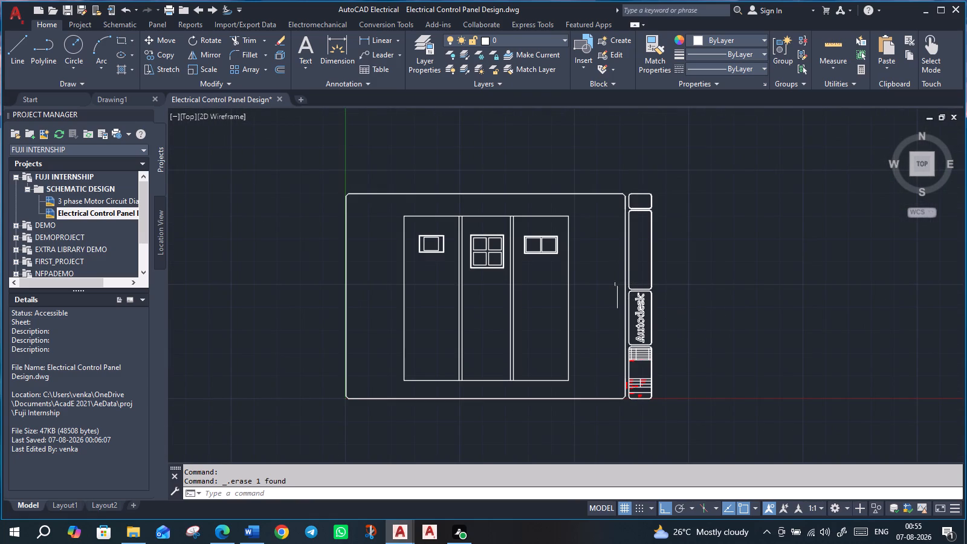
click(77, 48)
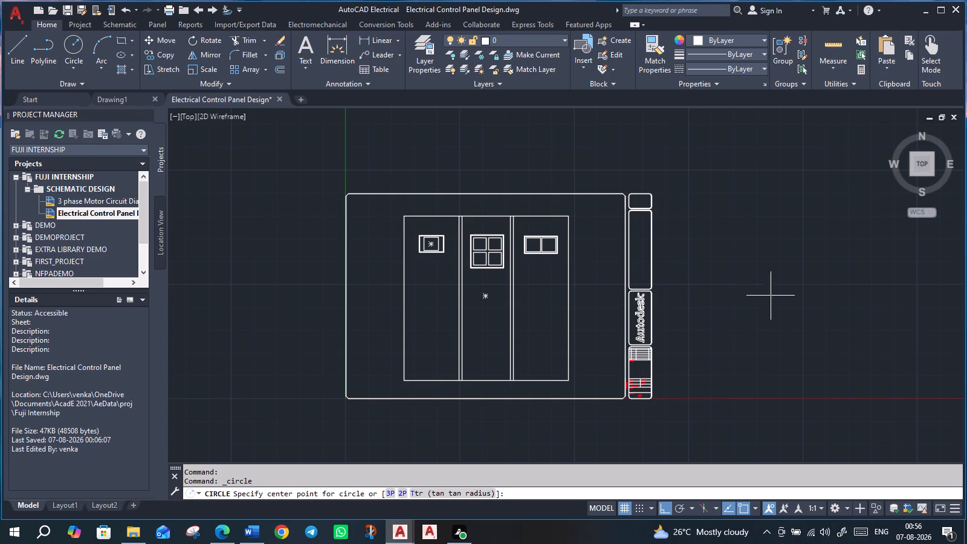
scroll(410, 259, up, 1)
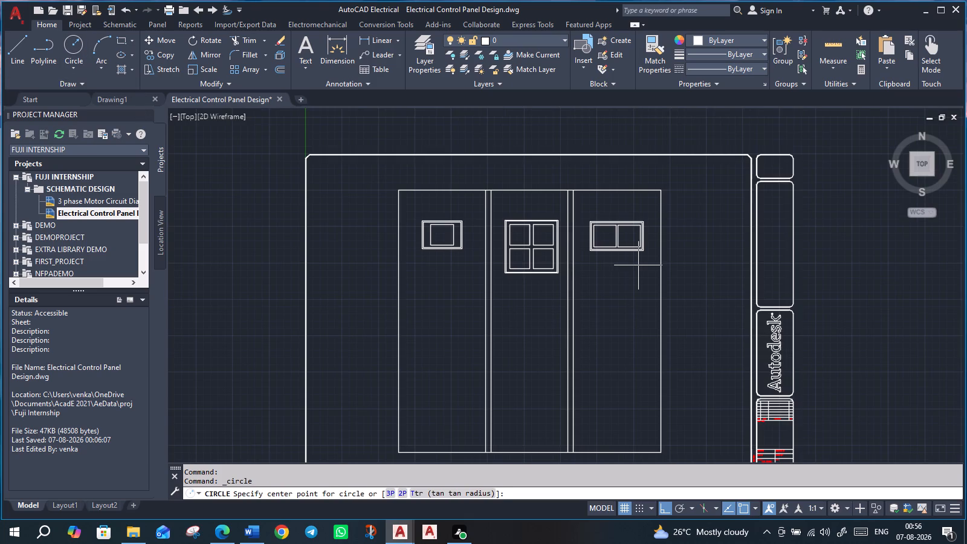
scroll(606, 288, up, 2)
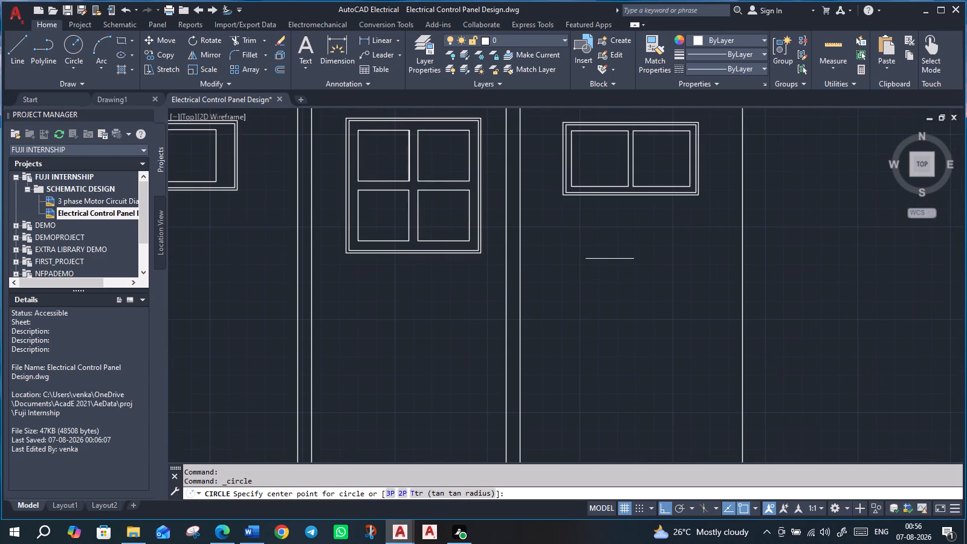
middle_drag(610, 257, 578, 342)
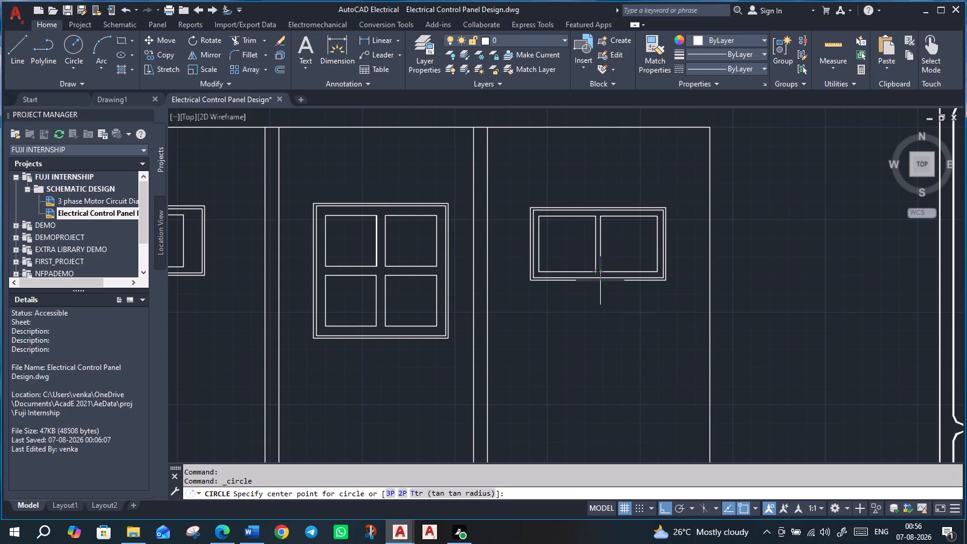
scroll(596, 282, up, 4)
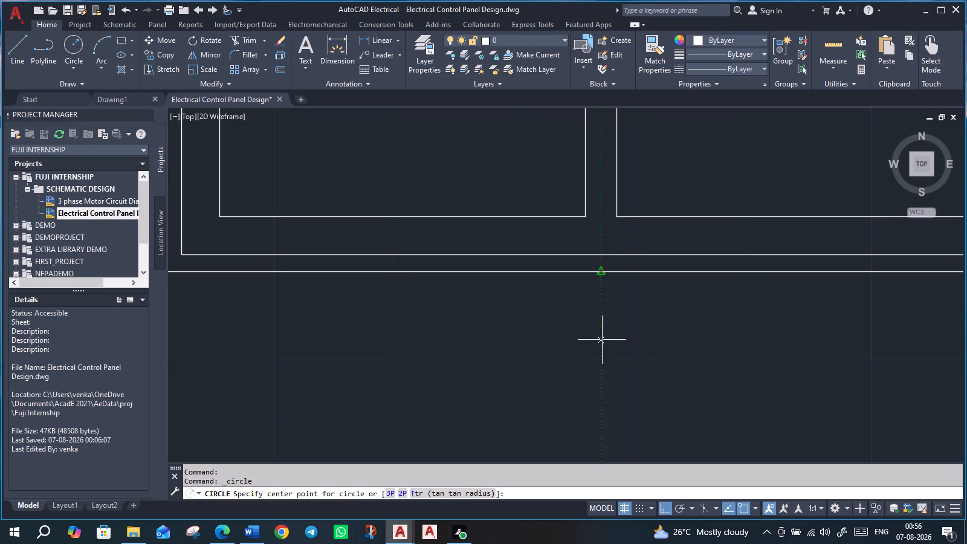
scroll(601, 351, down, 1)
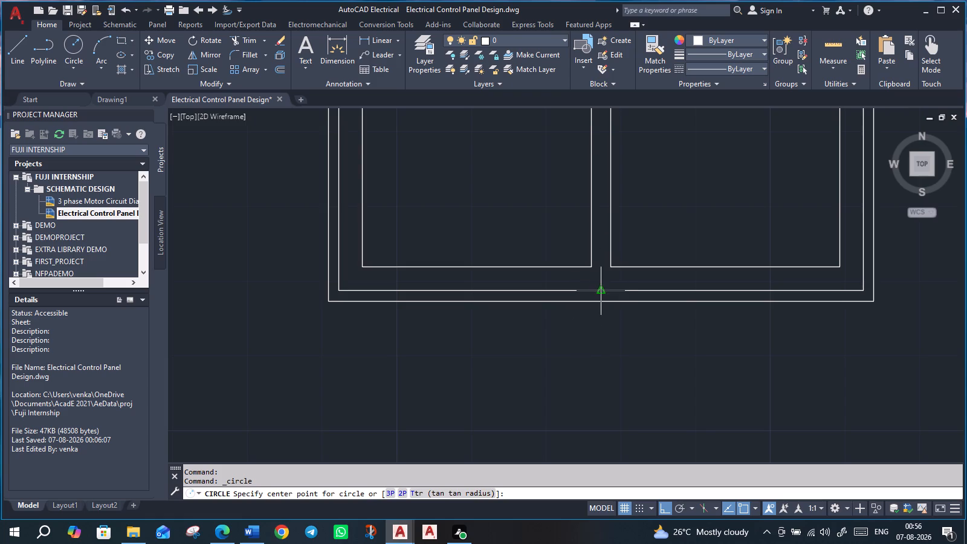
click(600, 376)
scroll(600, 376, down, 1)
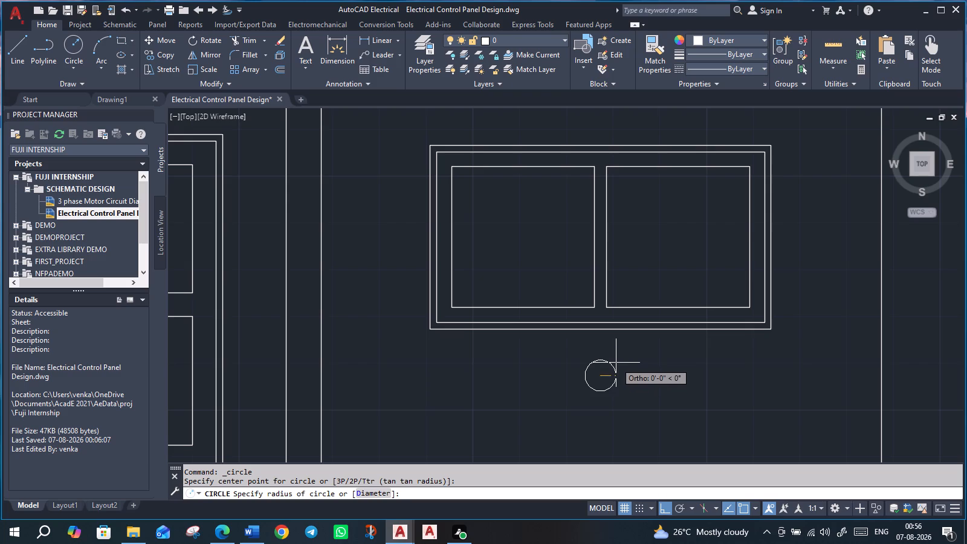
scroll(616, 363, down, 2)
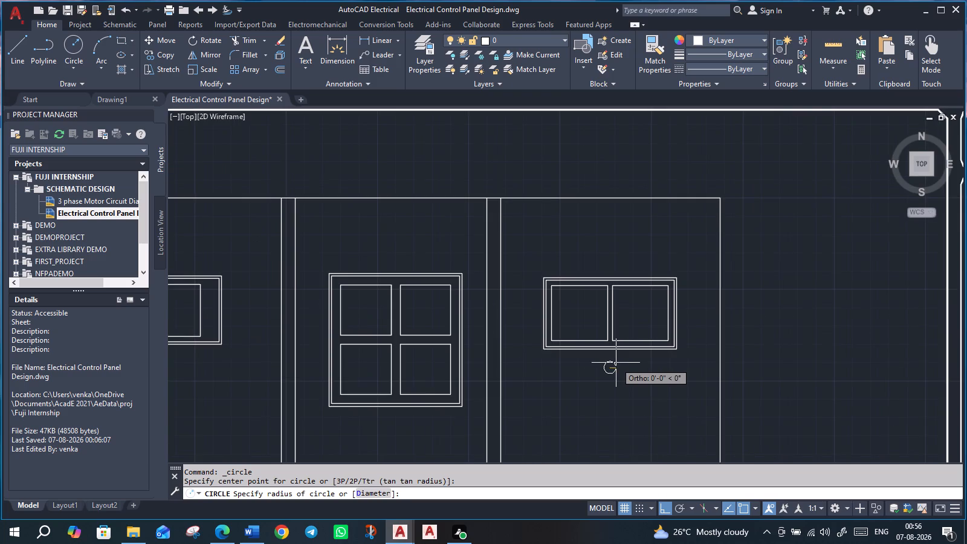
scroll(616, 363, down, 1)
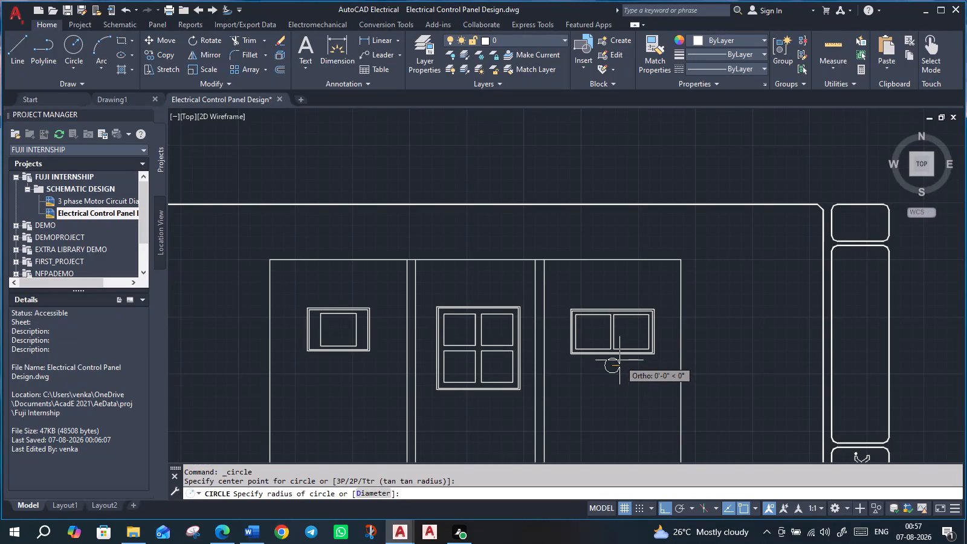
scroll(619, 360, down, 2)
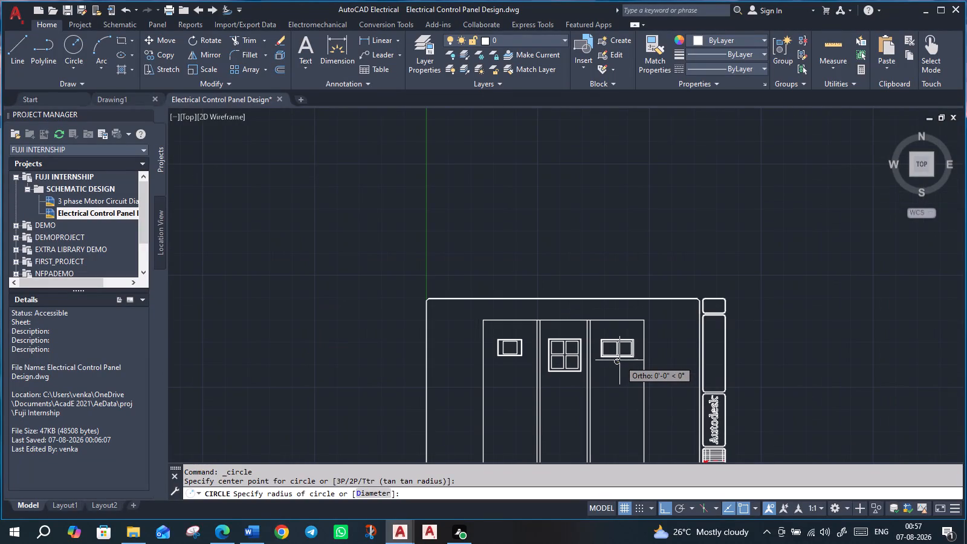
middle_drag(619, 360, 594, 180)
scroll(594, 180, up, 2)
middle_drag(594, 180, 597, 192)
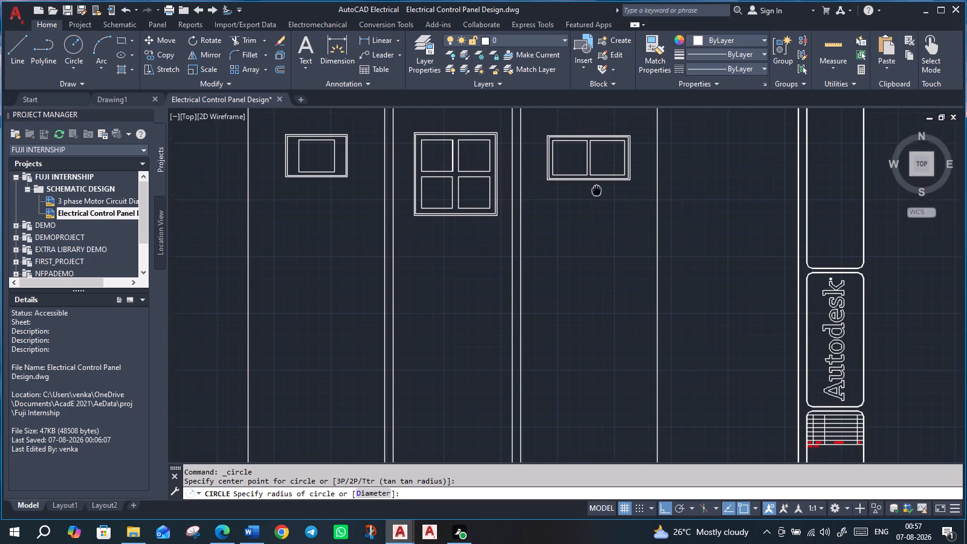
middle_drag(597, 192, 601, 222)
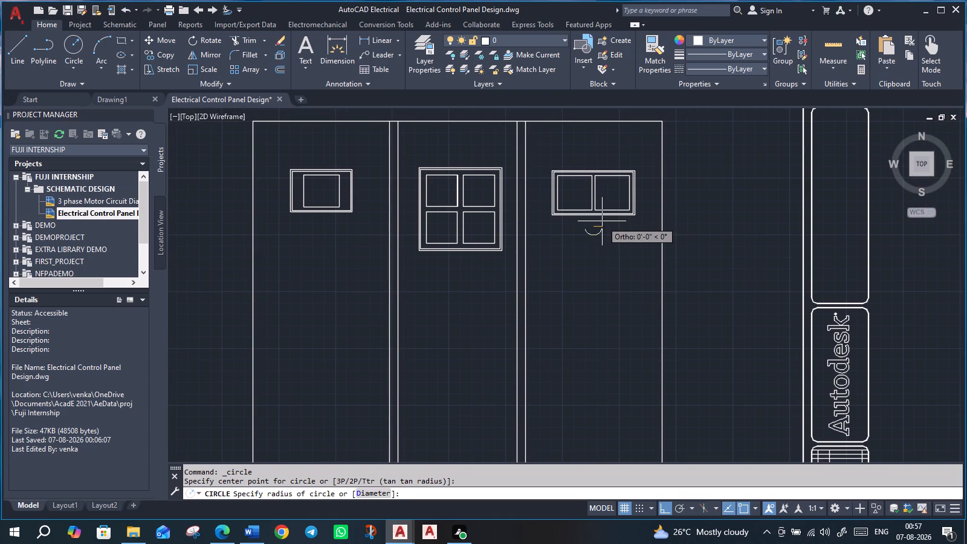
click(602, 221)
Move the circle straight down about 2 inches, away from the third column's two-window device.
scroll(615, 210, down, 3)
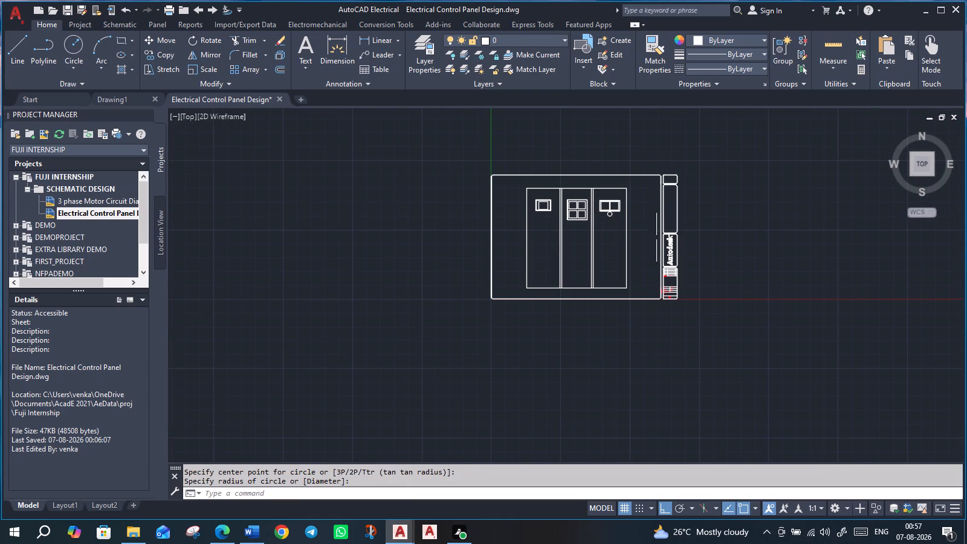
middle_drag(650, 225, 588, 337)
scroll(520, 352, up, 2)
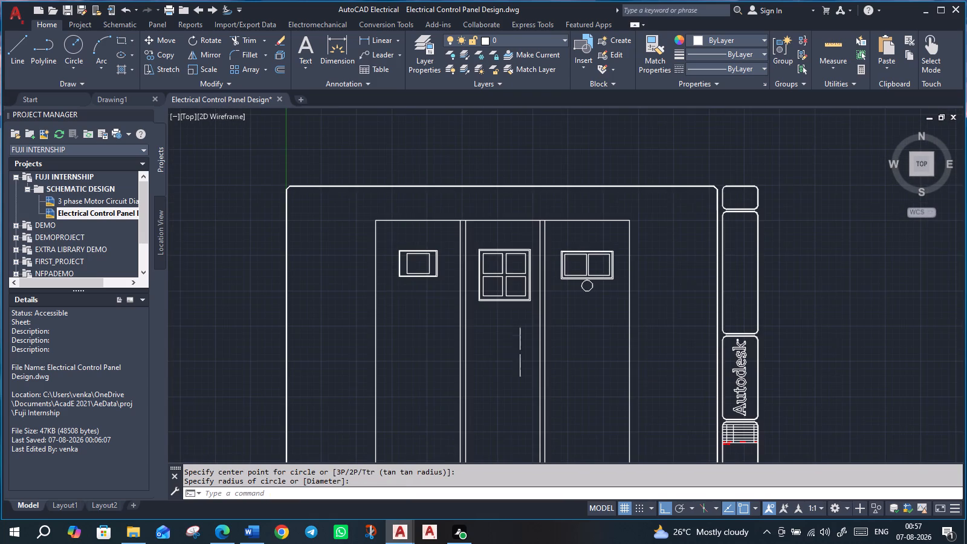
middle_drag(666, 329, 659, 269)
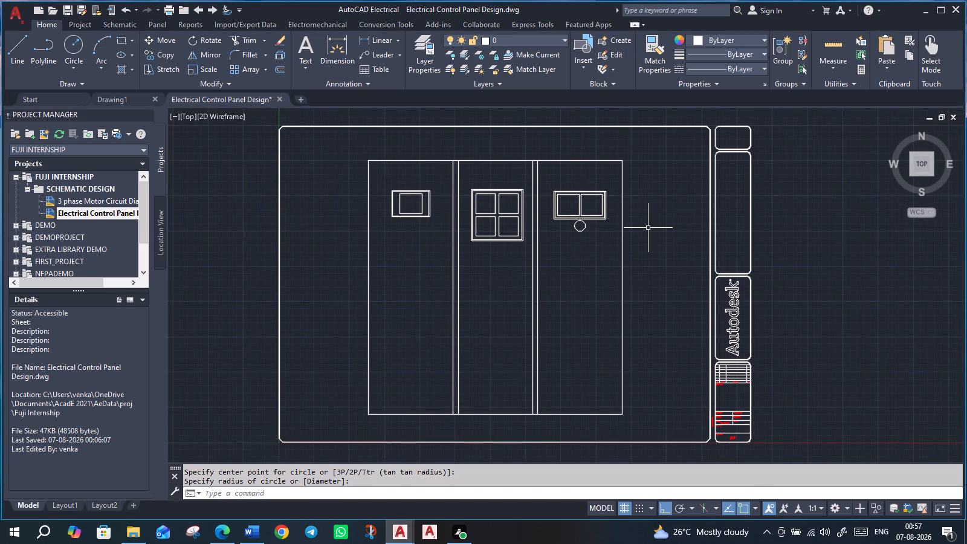
click(583, 232)
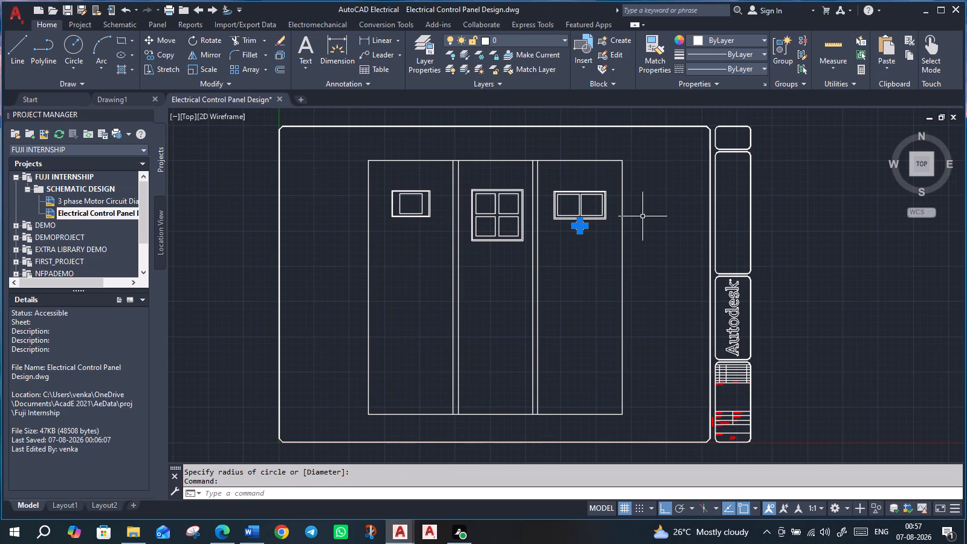
key(m)
key(Return)
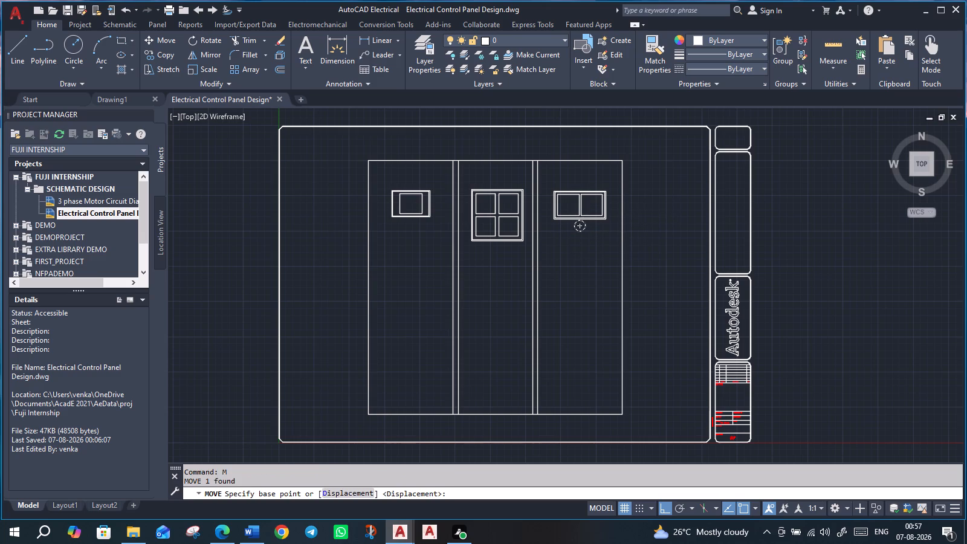
click(581, 227)
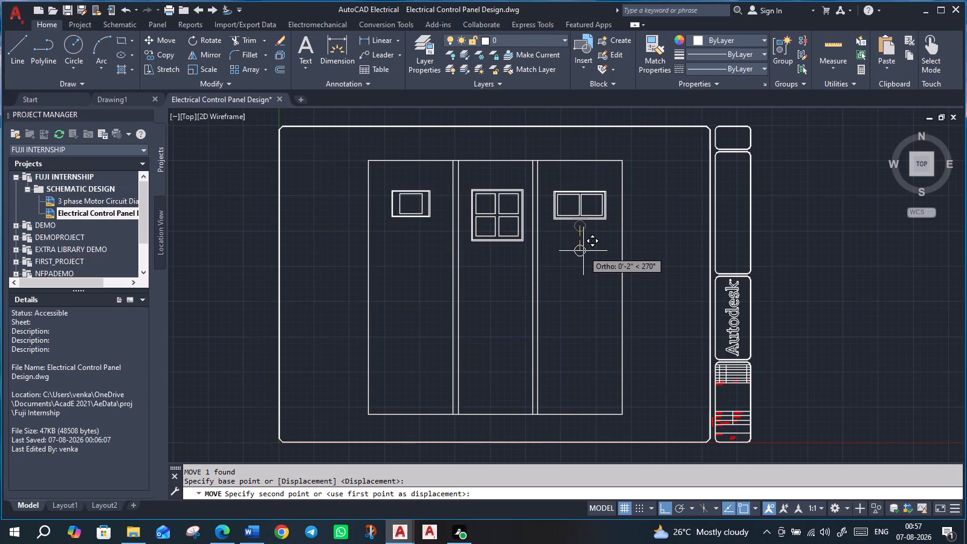
click(583, 247)
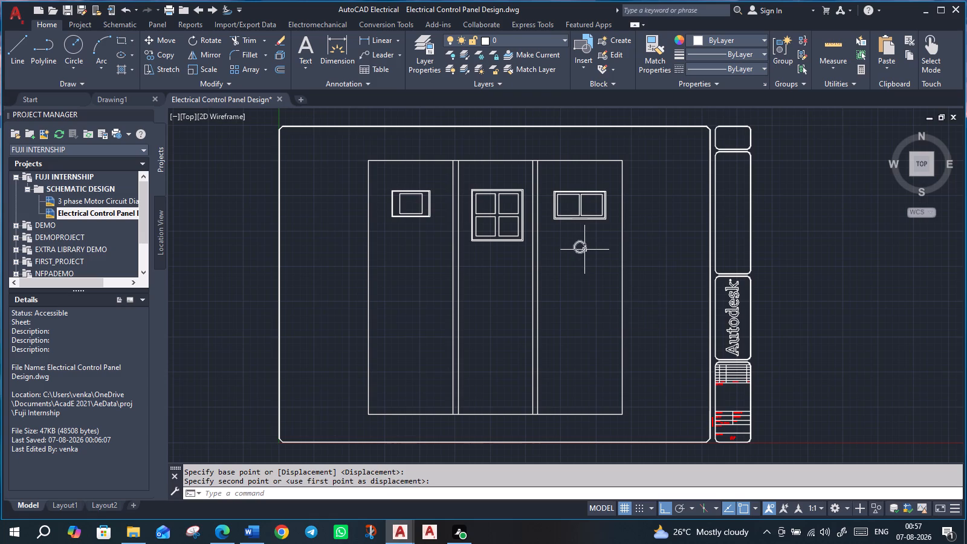
Copy the circle about 1 inch to each side, making a horizontal row of three below the two-window device.
click(584, 250)
text(co)
key(Return)
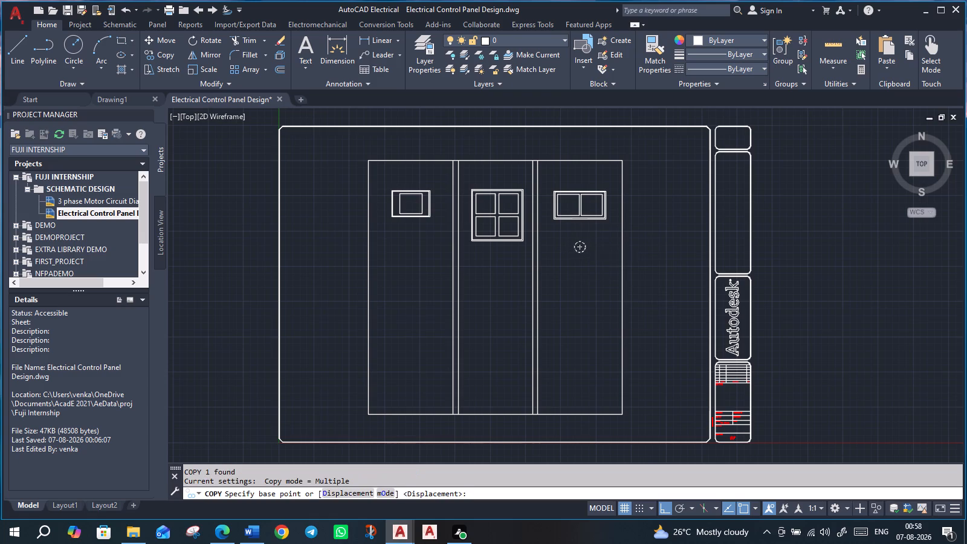
click(580, 247)
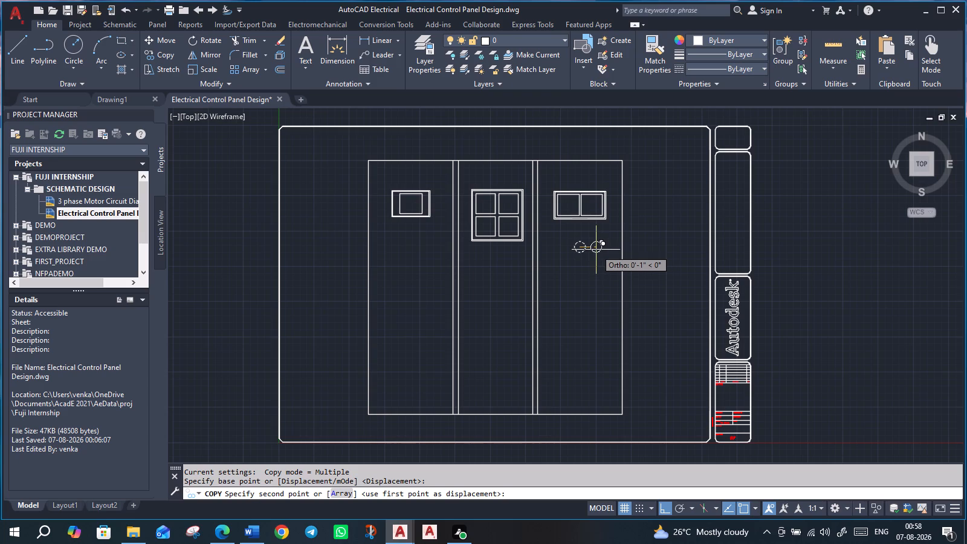
click(596, 250)
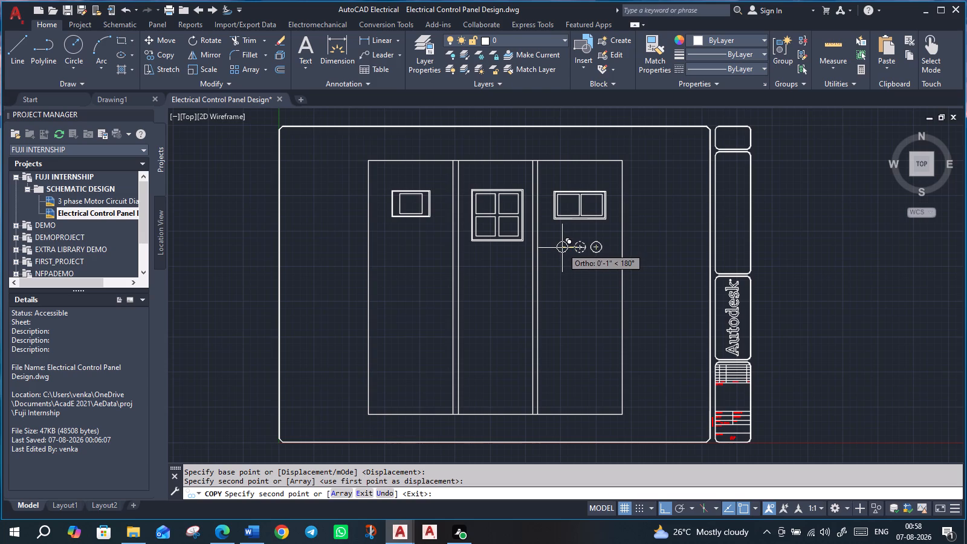
click(563, 248)
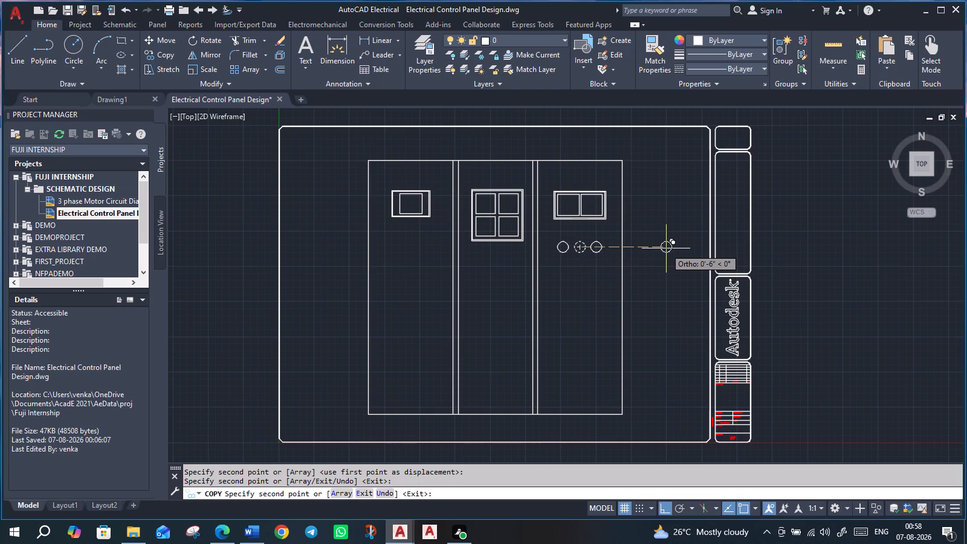
key(Escape)
key(Escape)
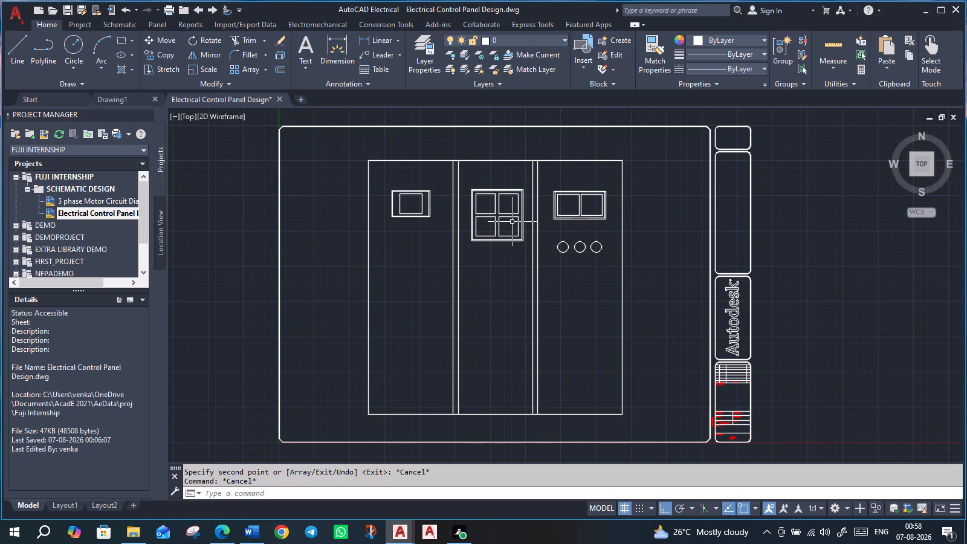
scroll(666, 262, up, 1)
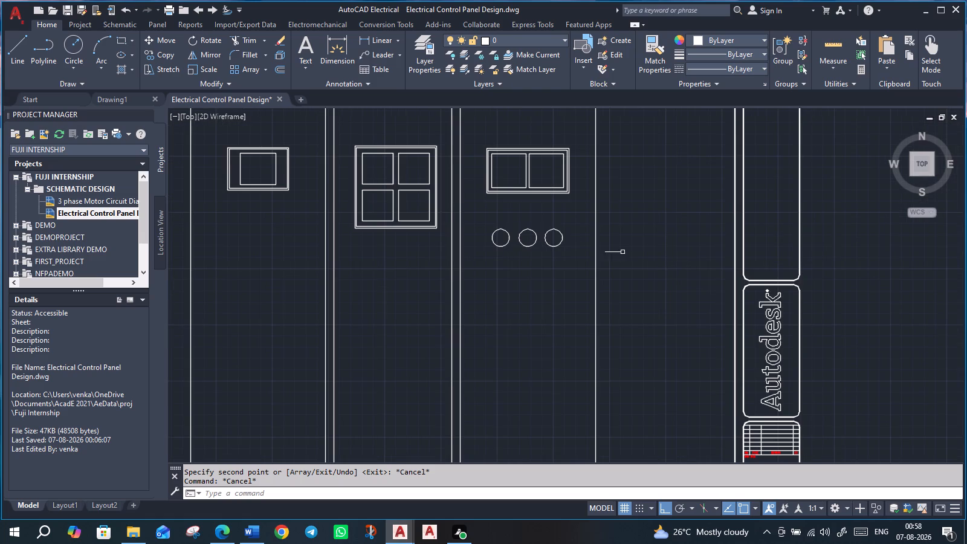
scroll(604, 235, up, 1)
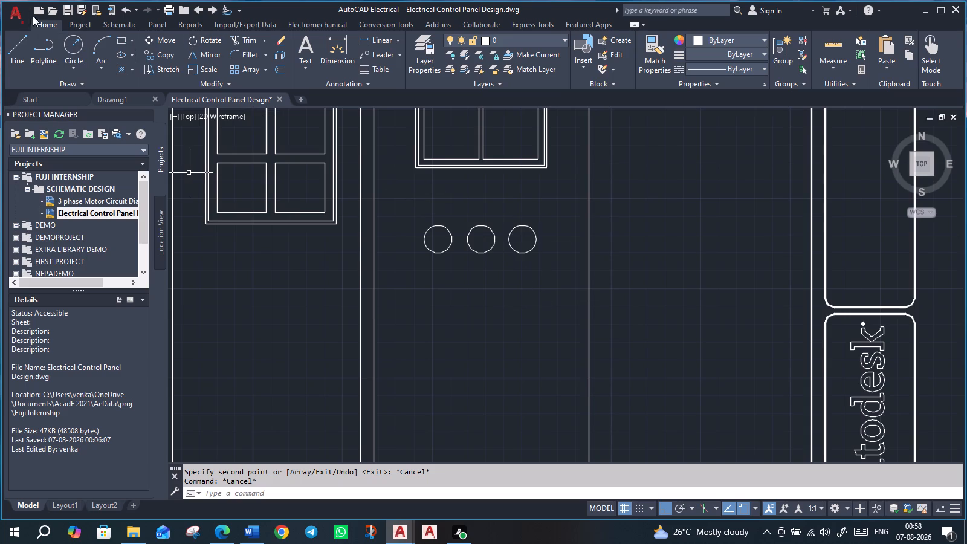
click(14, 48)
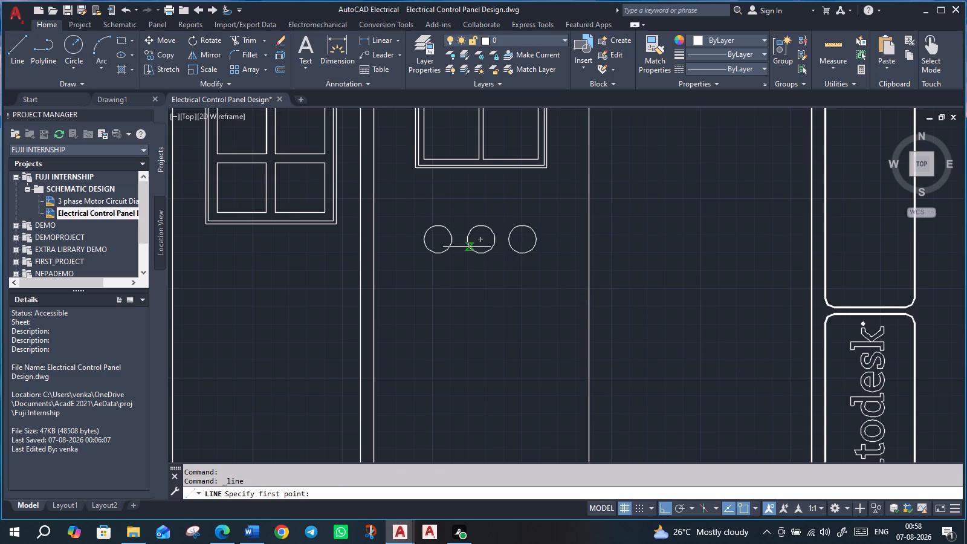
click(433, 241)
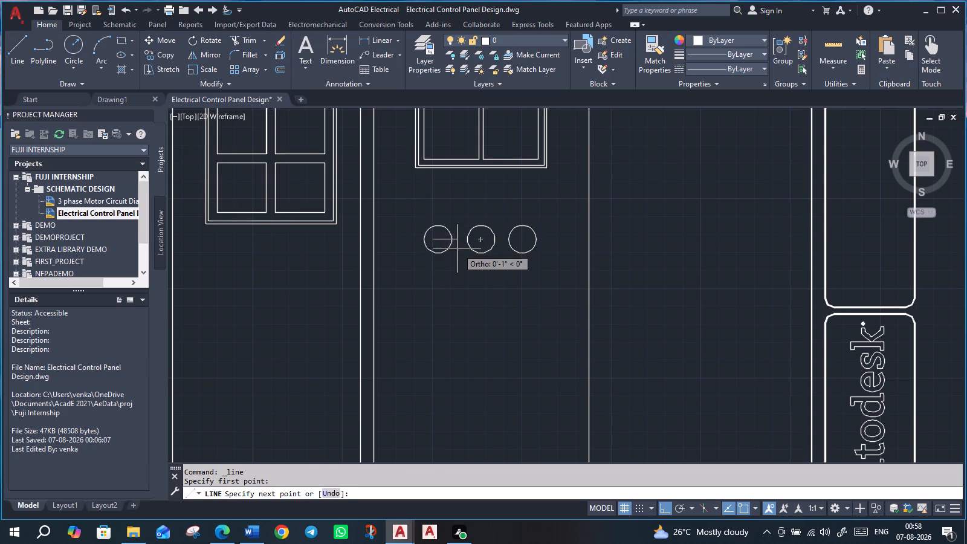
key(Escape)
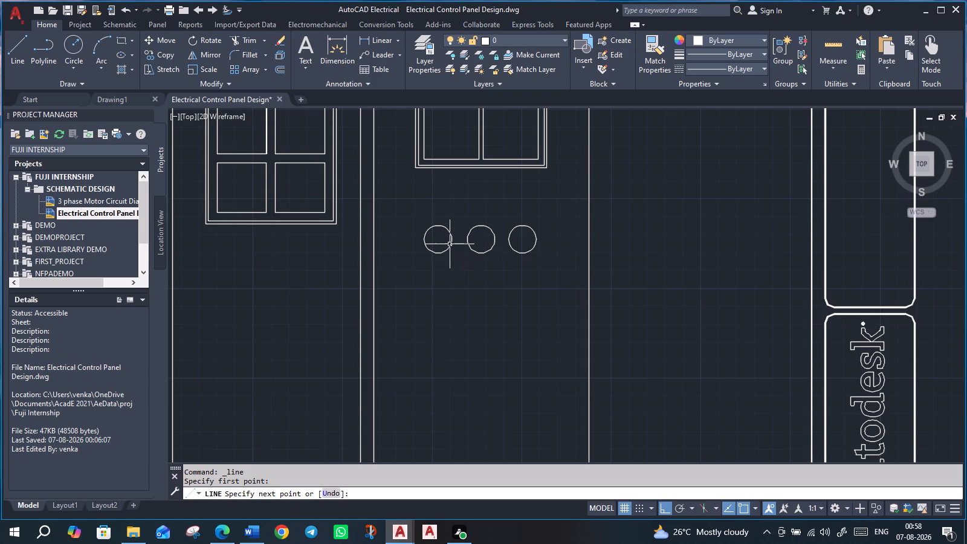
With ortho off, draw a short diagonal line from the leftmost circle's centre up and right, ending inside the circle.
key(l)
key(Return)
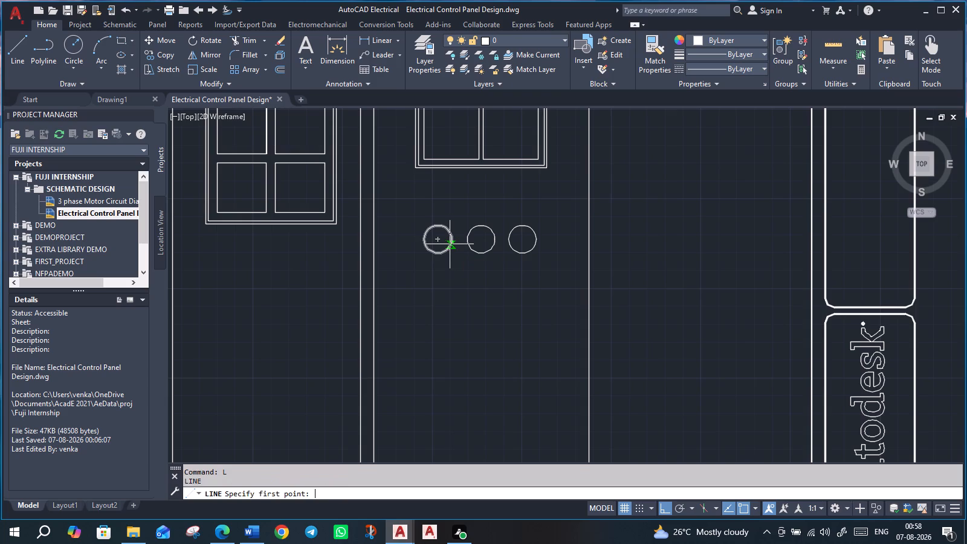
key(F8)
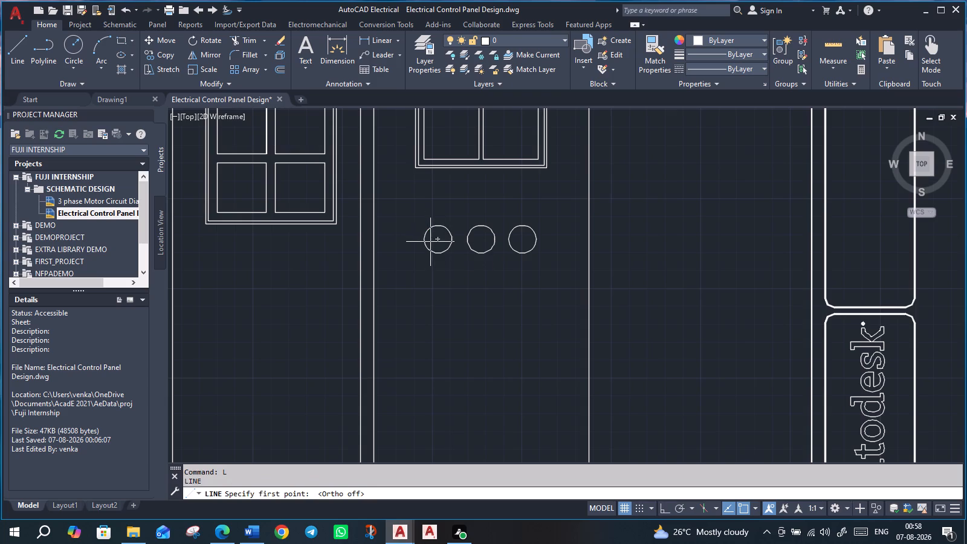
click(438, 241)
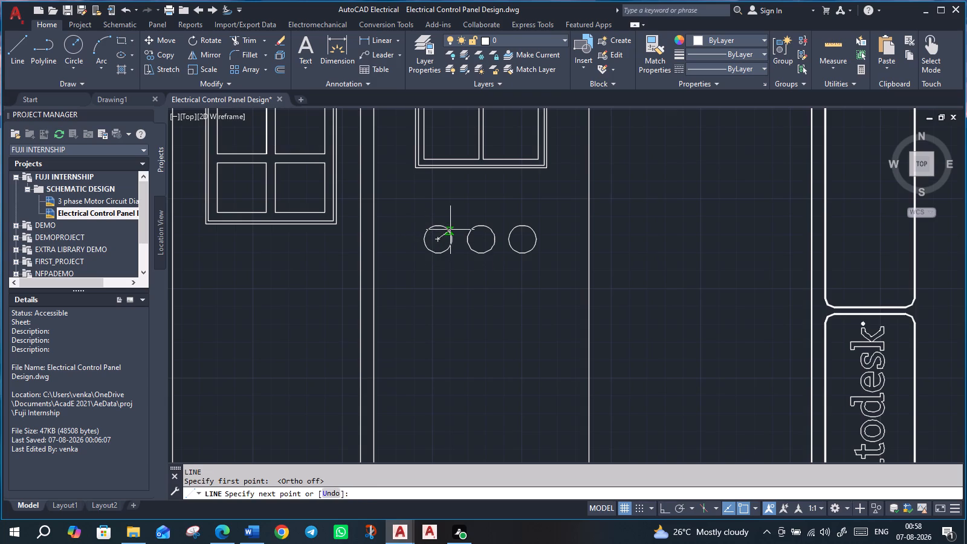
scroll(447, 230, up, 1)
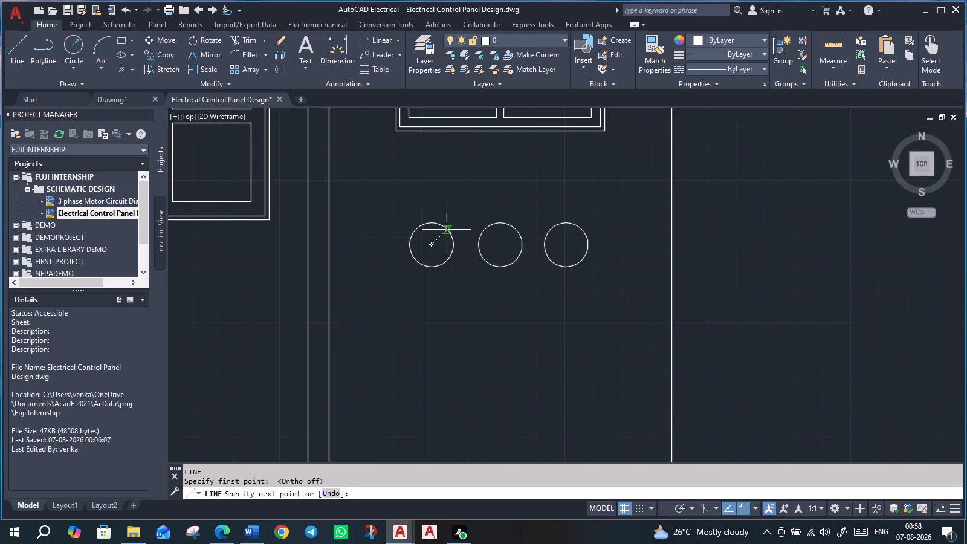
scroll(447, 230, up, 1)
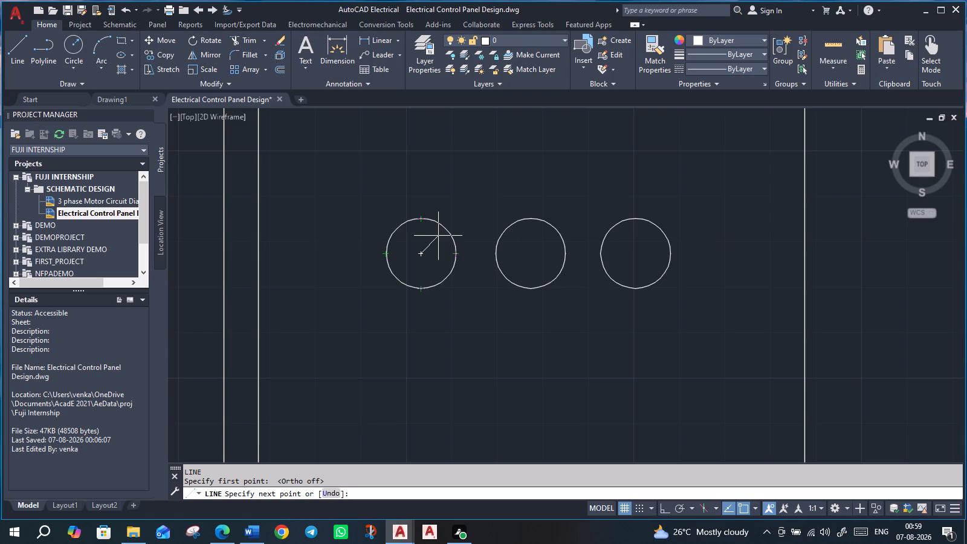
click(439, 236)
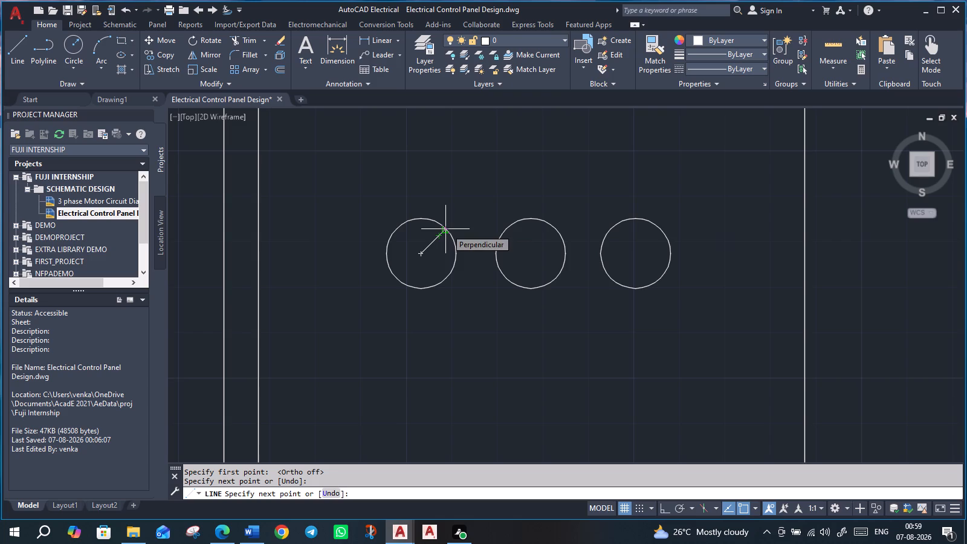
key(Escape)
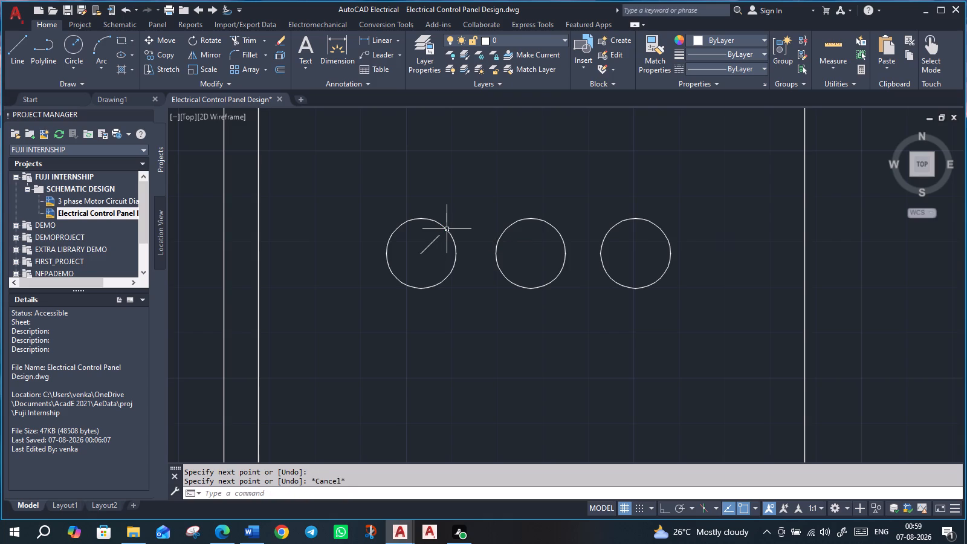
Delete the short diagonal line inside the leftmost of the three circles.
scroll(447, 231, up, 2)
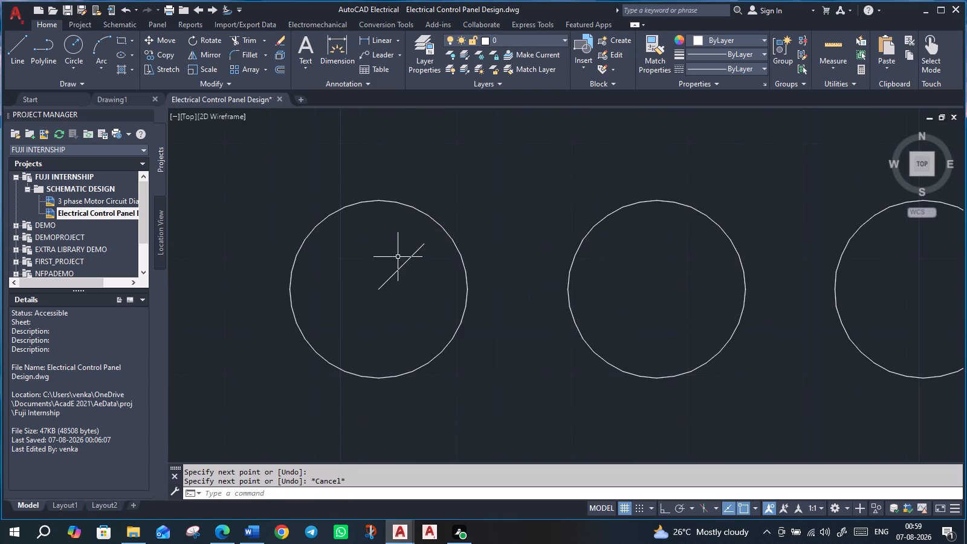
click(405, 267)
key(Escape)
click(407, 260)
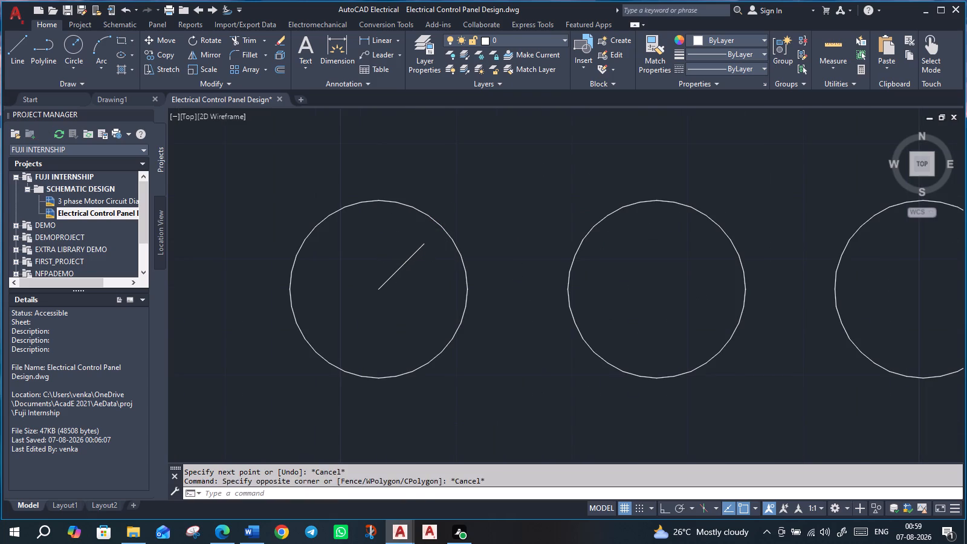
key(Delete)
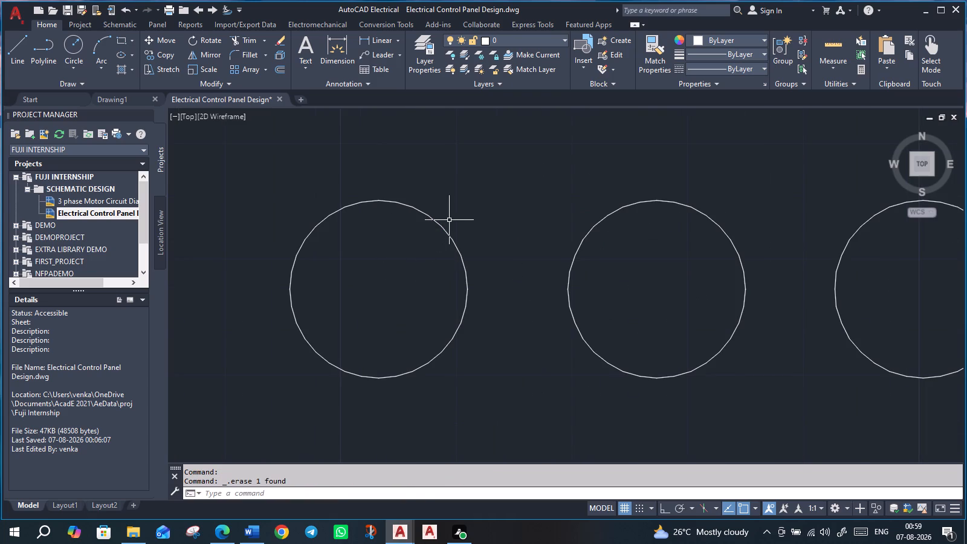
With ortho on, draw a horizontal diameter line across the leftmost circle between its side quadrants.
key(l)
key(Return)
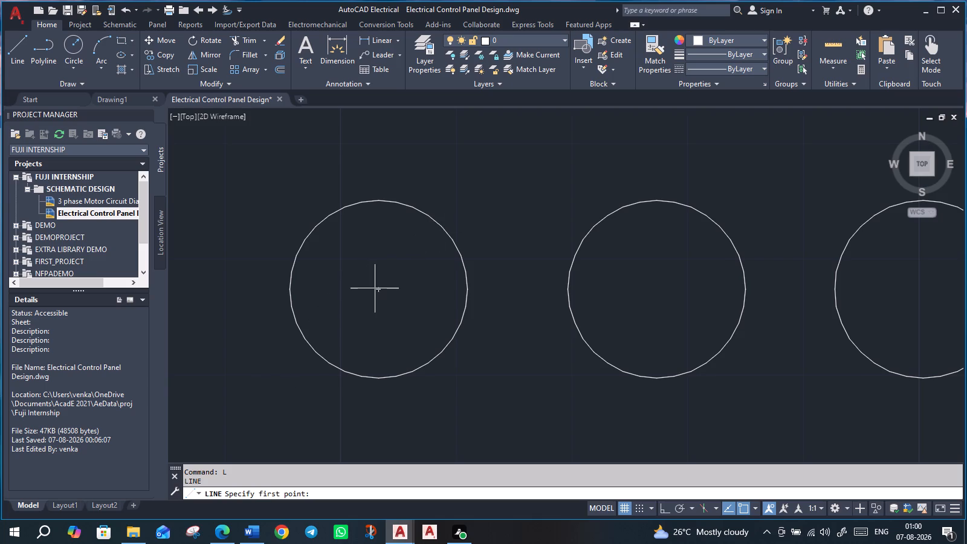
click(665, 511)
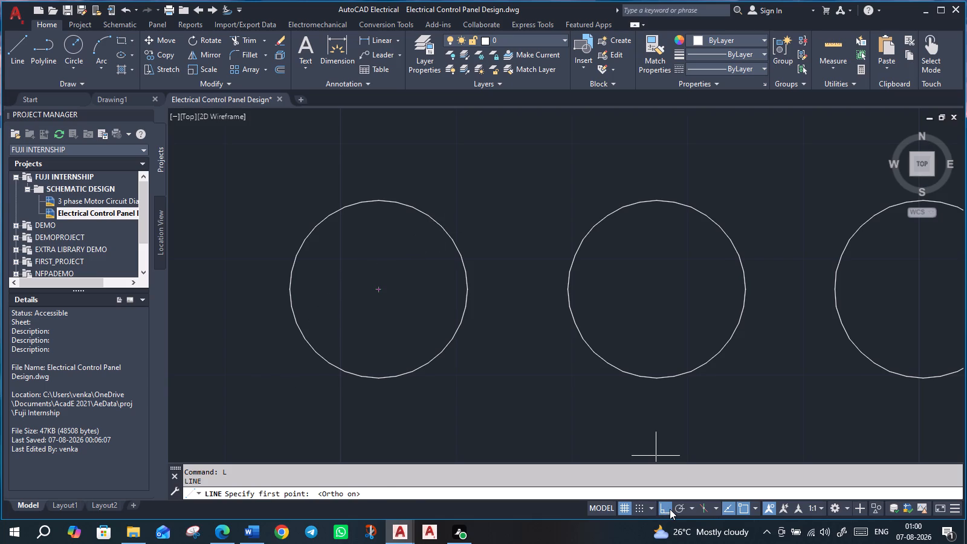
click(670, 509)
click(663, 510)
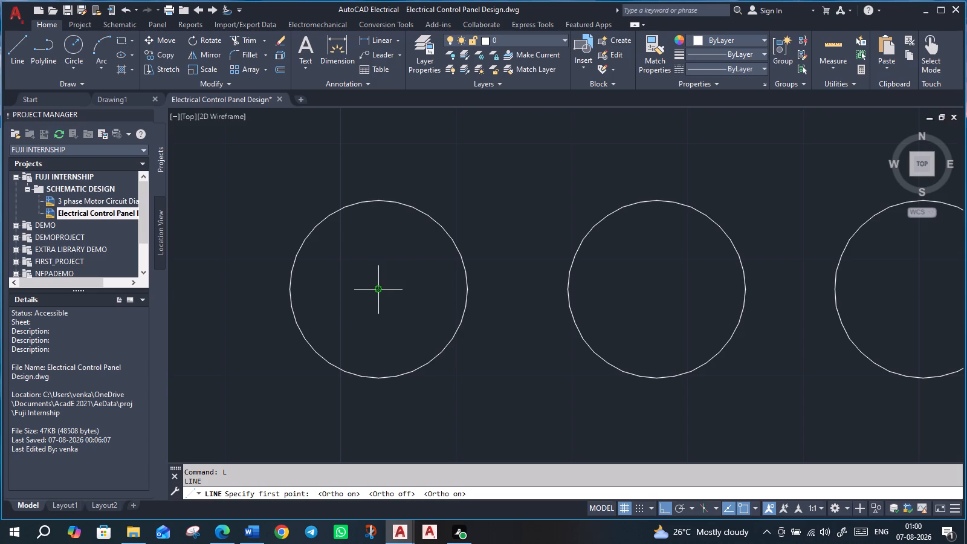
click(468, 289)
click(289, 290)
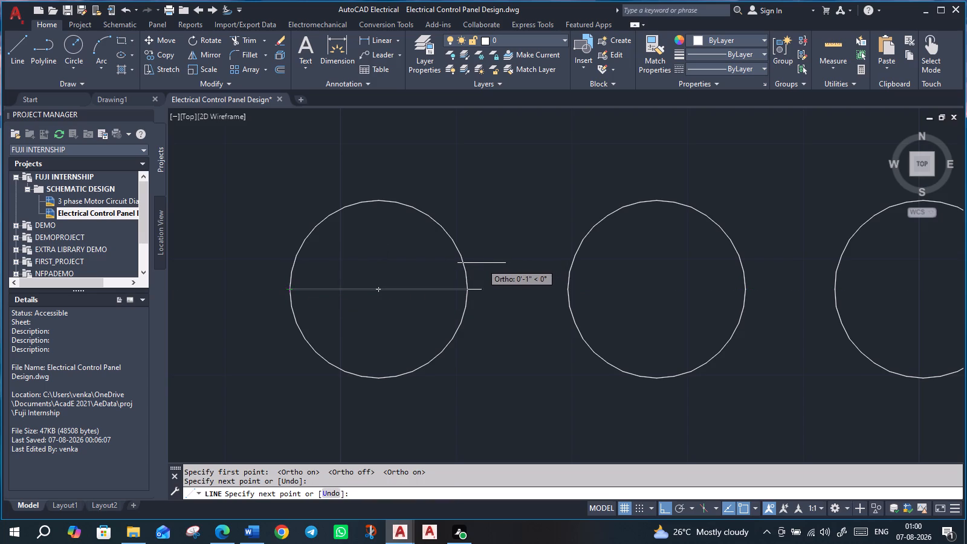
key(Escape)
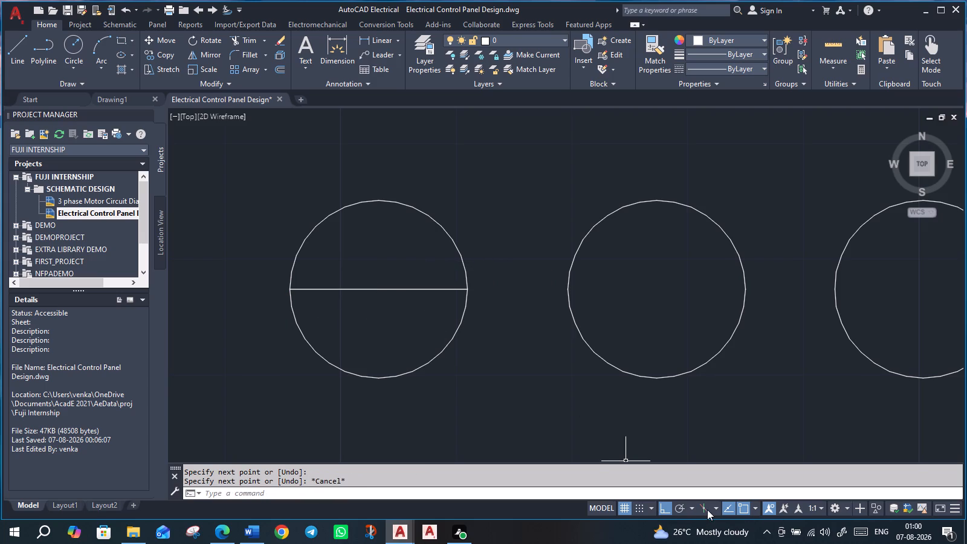
With ortho off and 45° polar tracking on, draw a diagonal radius line from the leftmost circle's centre to its upper-right edge.
click(667, 508)
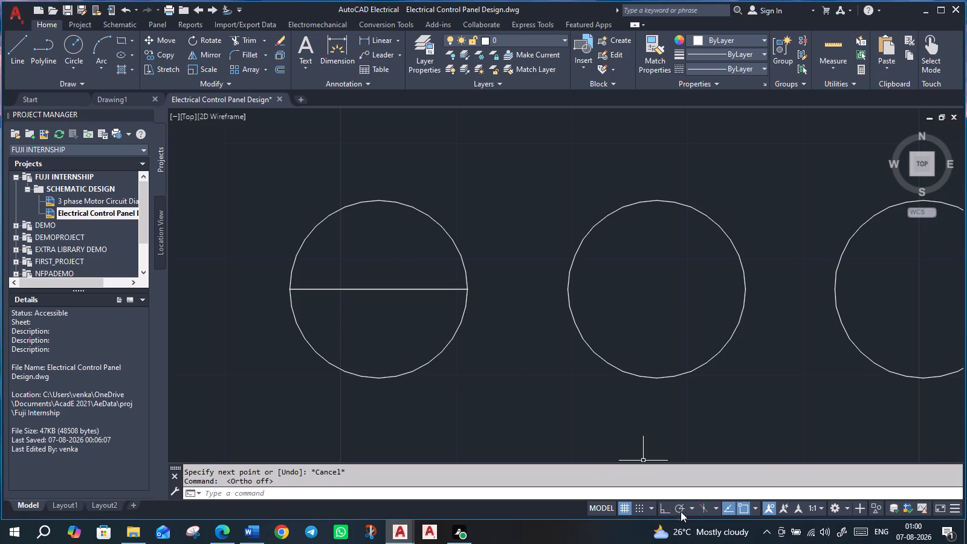
click(690, 505)
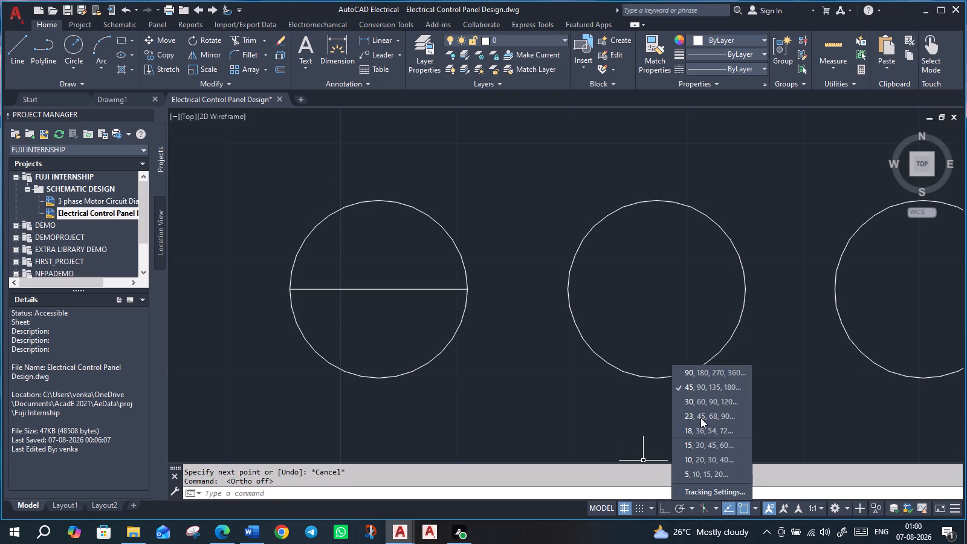
click(704, 389)
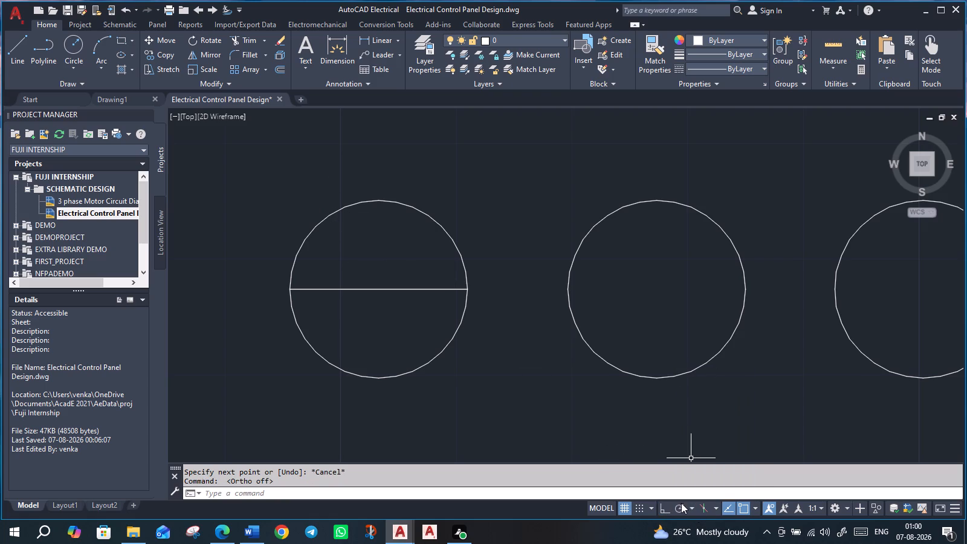
click(681, 509)
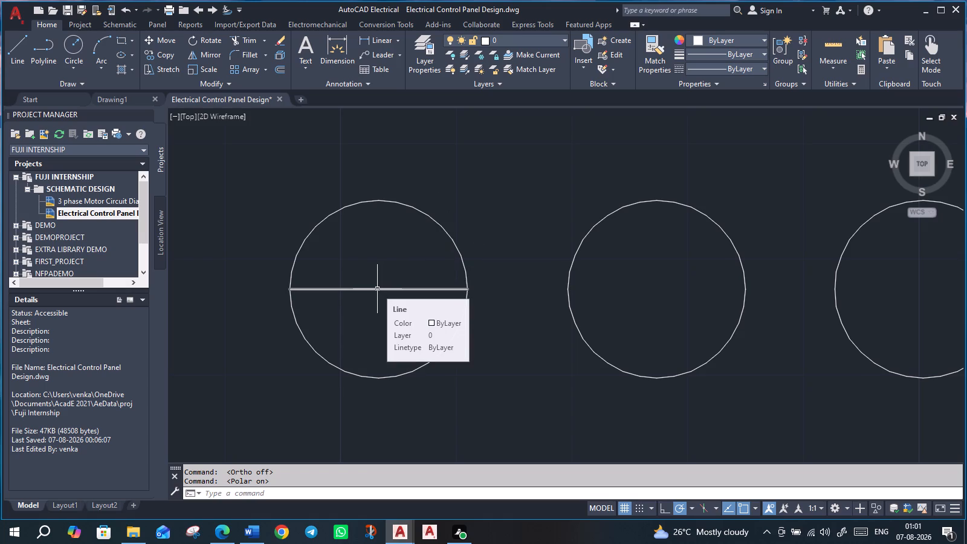
key(l)
key(Return)
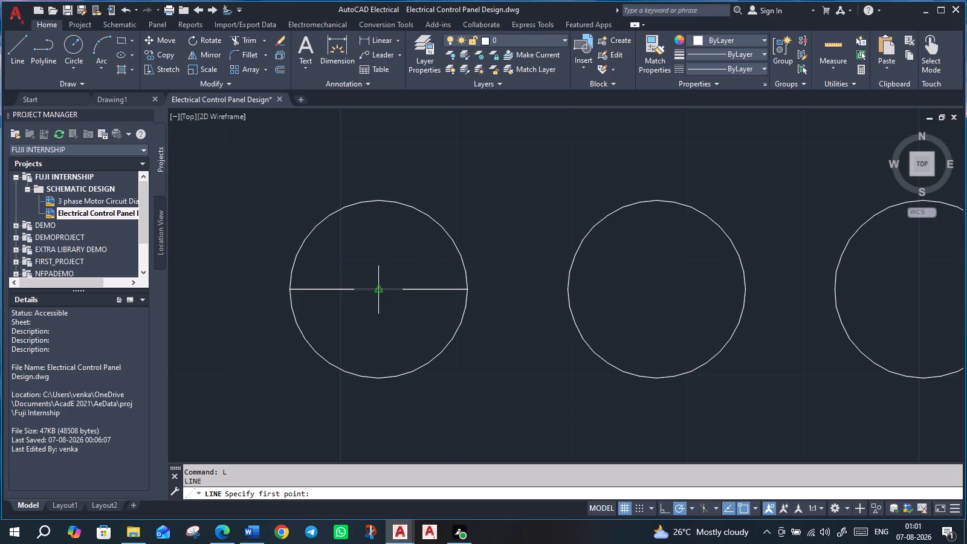
click(382, 286)
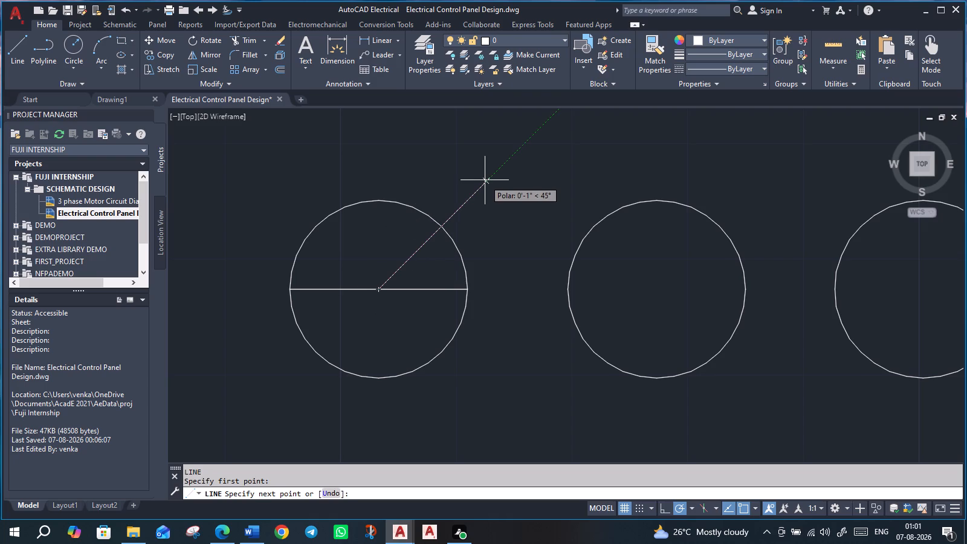
click(441, 227)
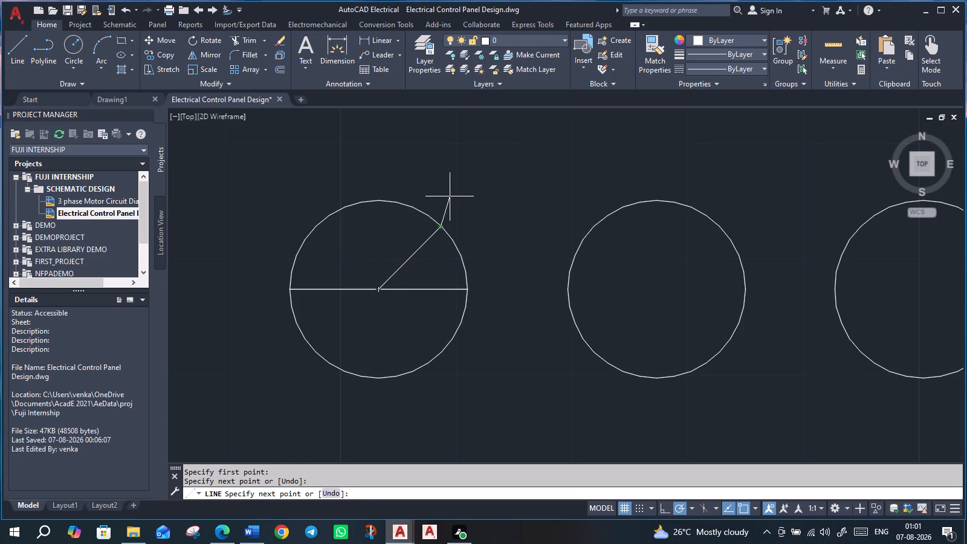
key(Escape)
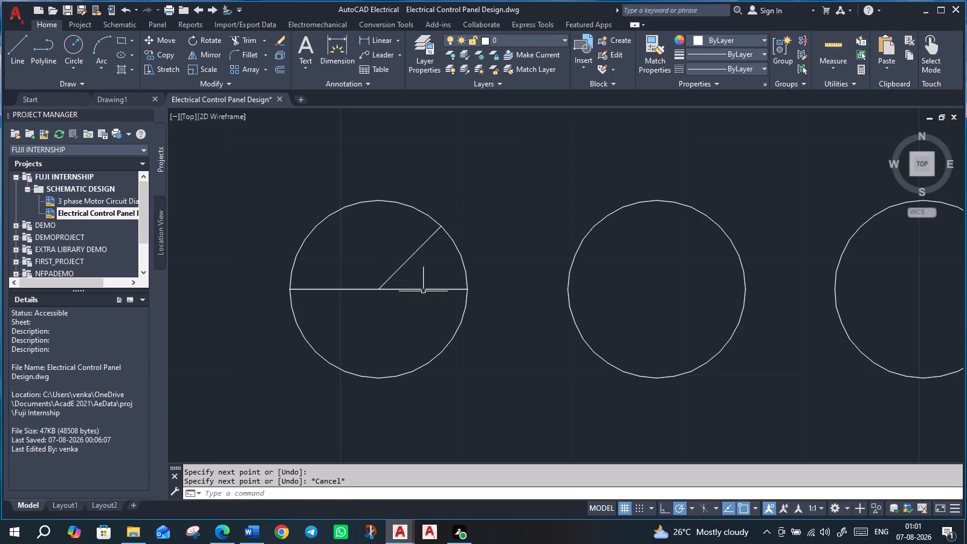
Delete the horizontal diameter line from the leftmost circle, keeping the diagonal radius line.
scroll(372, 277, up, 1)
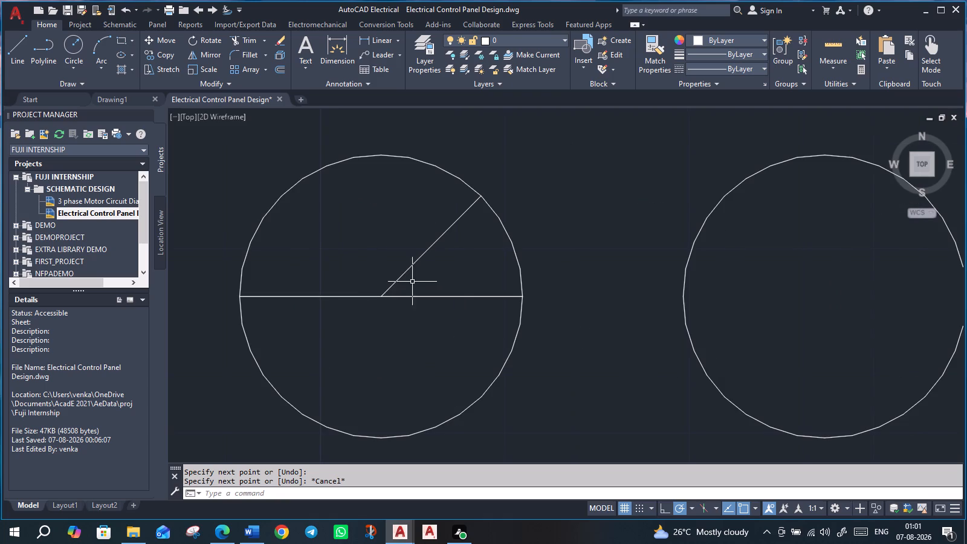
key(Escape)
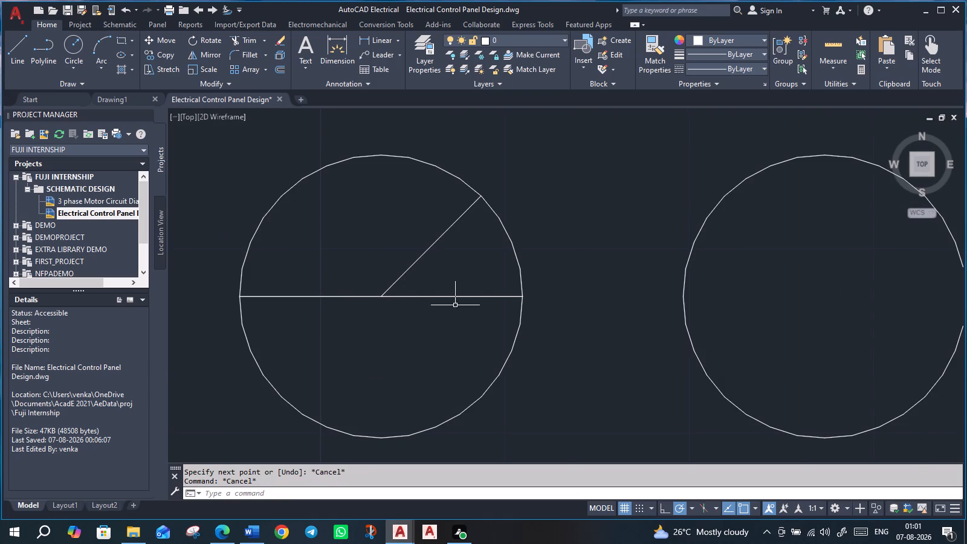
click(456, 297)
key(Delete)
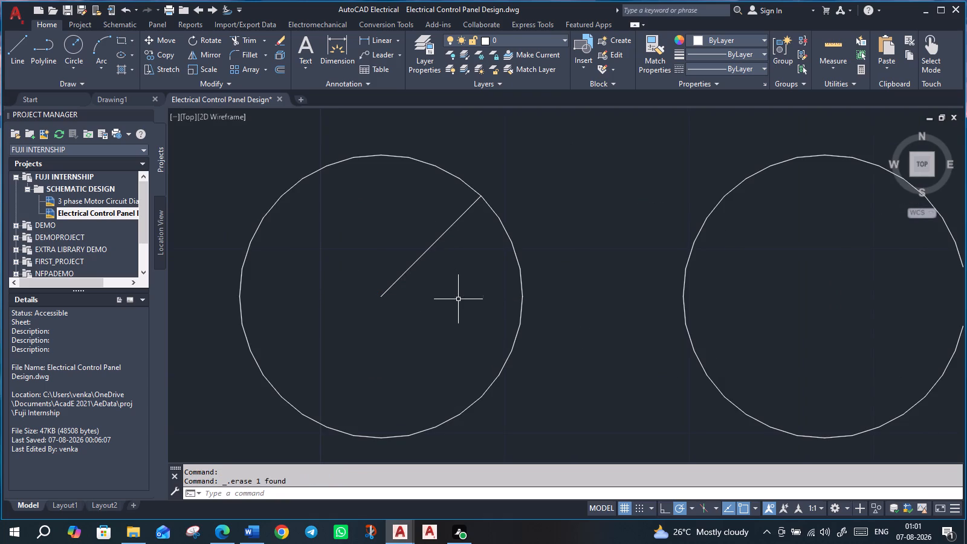
Extend the diagonal radius line through the leftmost circle's centre to its lower-left edge, forming a full diameter.
text(ex)
key(Return)
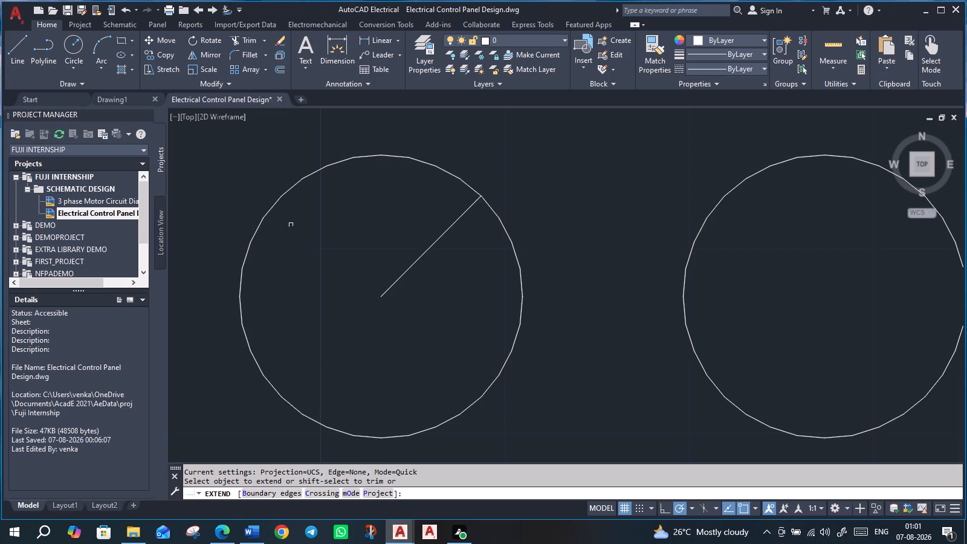
click(384, 296)
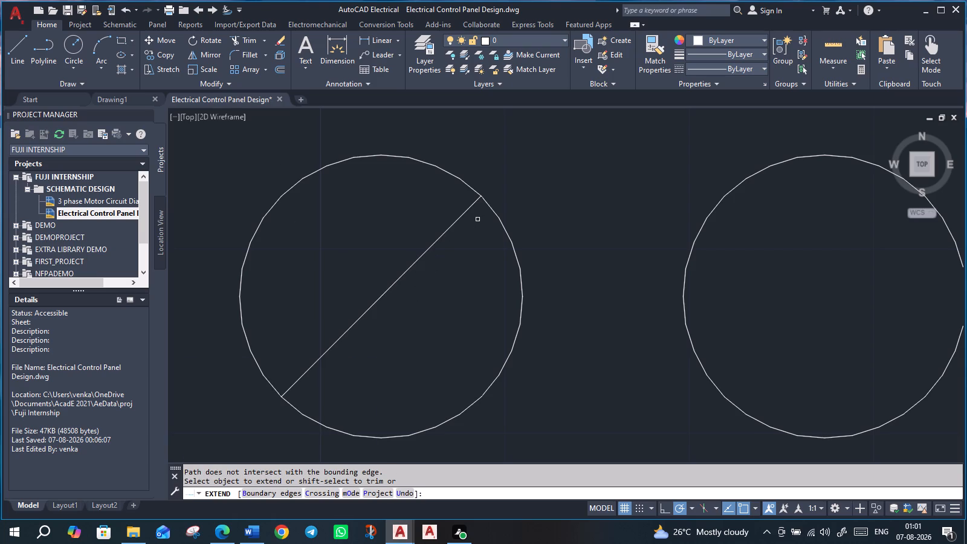
key(Escape)
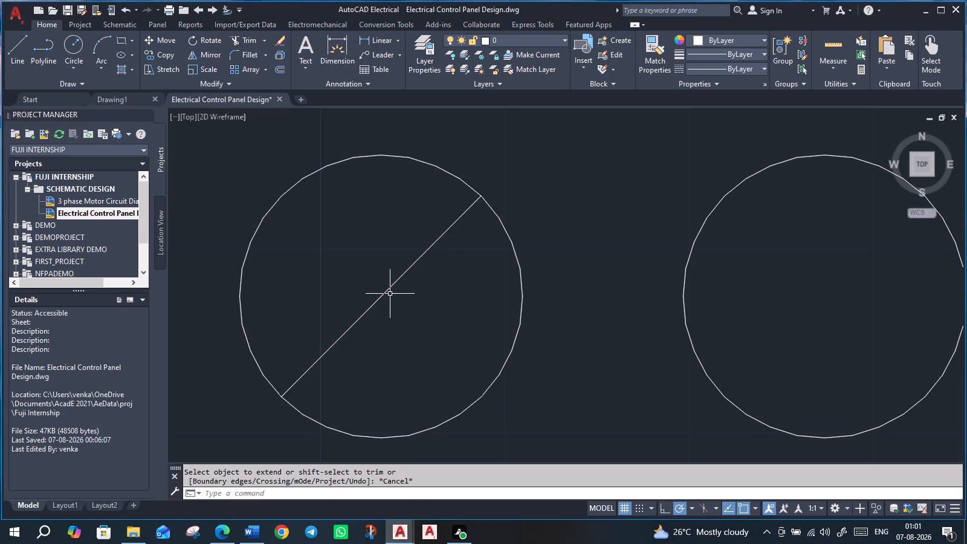
Draw the second diagonal diameter across the leftmost circle, from its upper-left edge through the centre to its lower-right edge.
key(l)
key(Return)
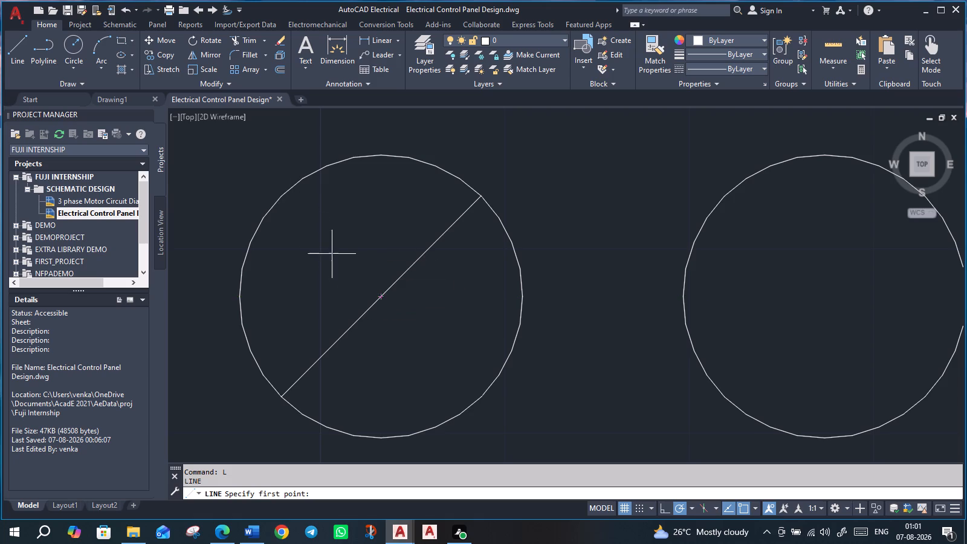
click(281, 197)
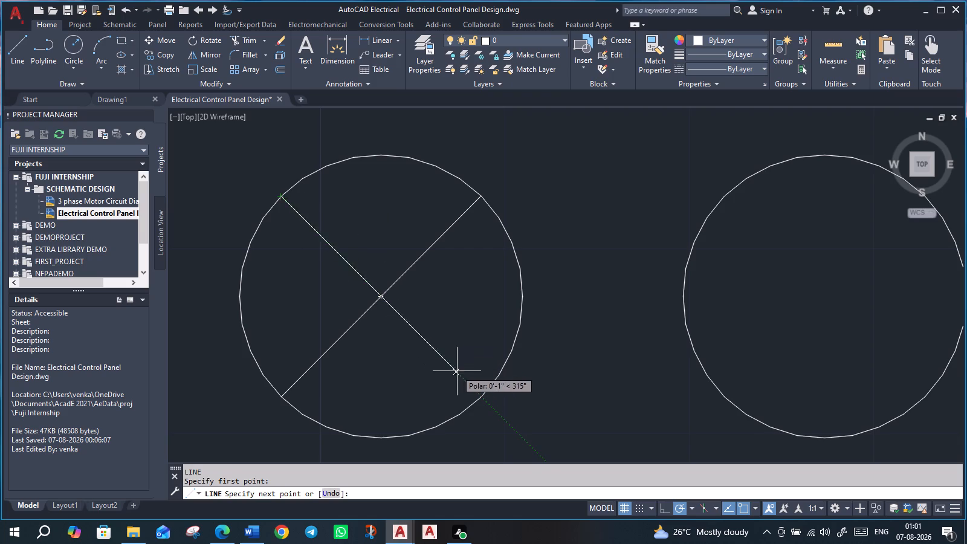
click(481, 397)
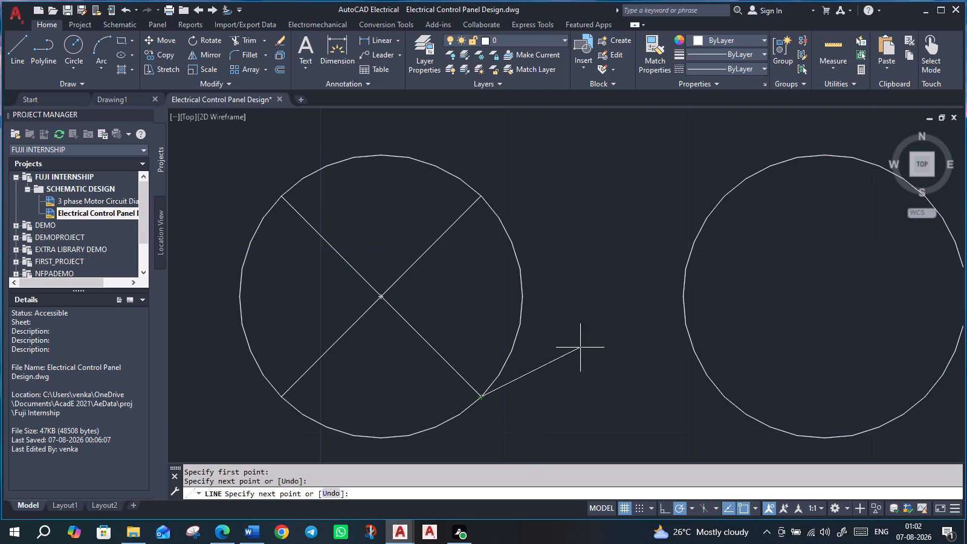
key(Escape)
Delete the two plain circles beside the crossed circle.
scroll(577, 357, down, 2)
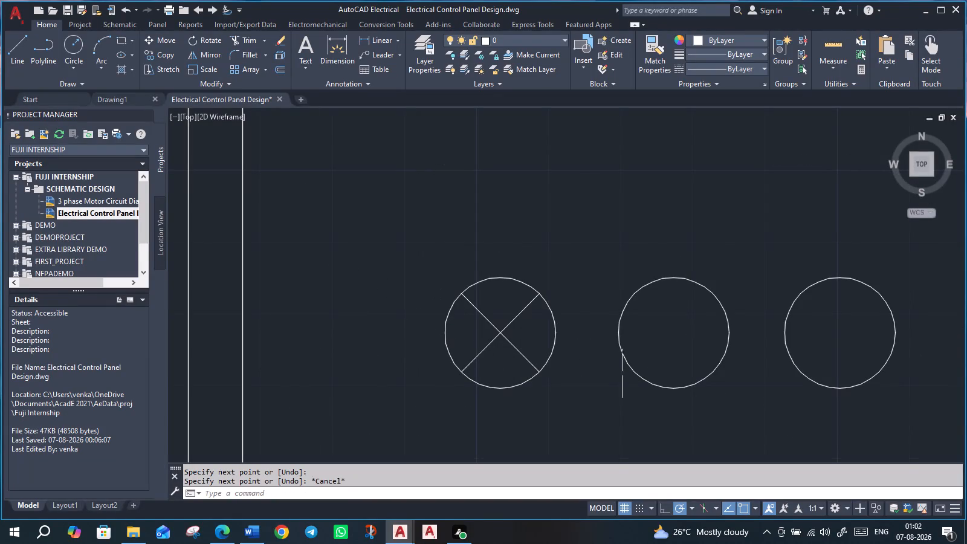
middle_drag(619, 383, 502, 323)
scroll(408, 235, down, 1)
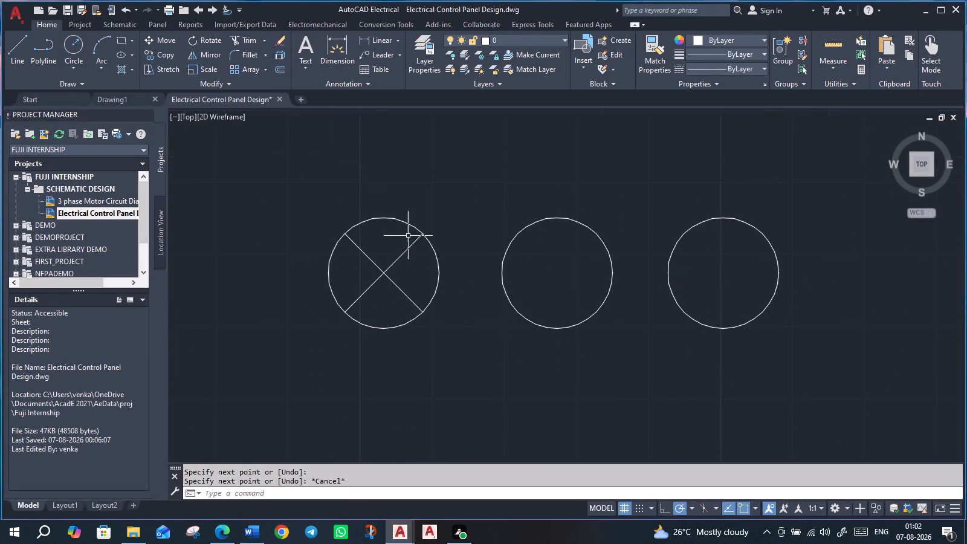
scroll(409, 236, down, 1)
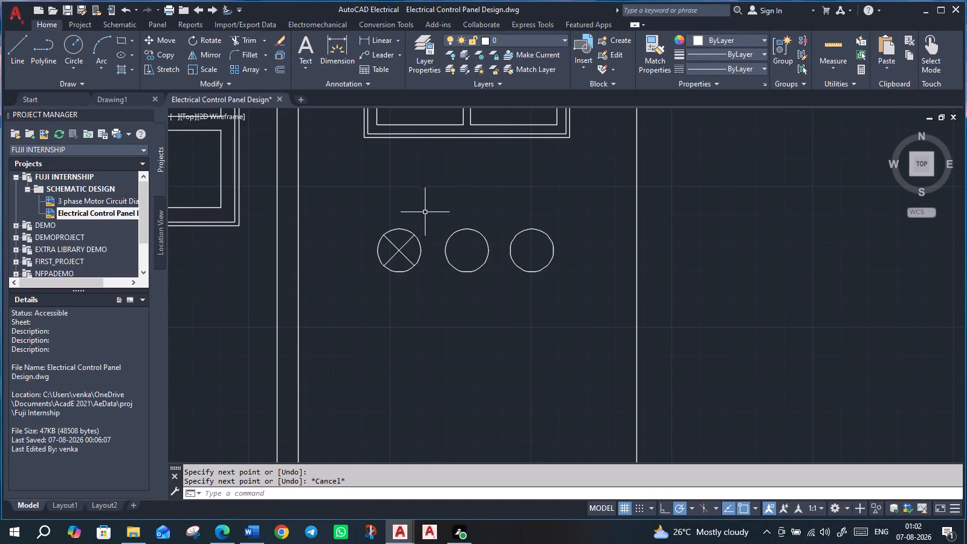
click(431, 214)
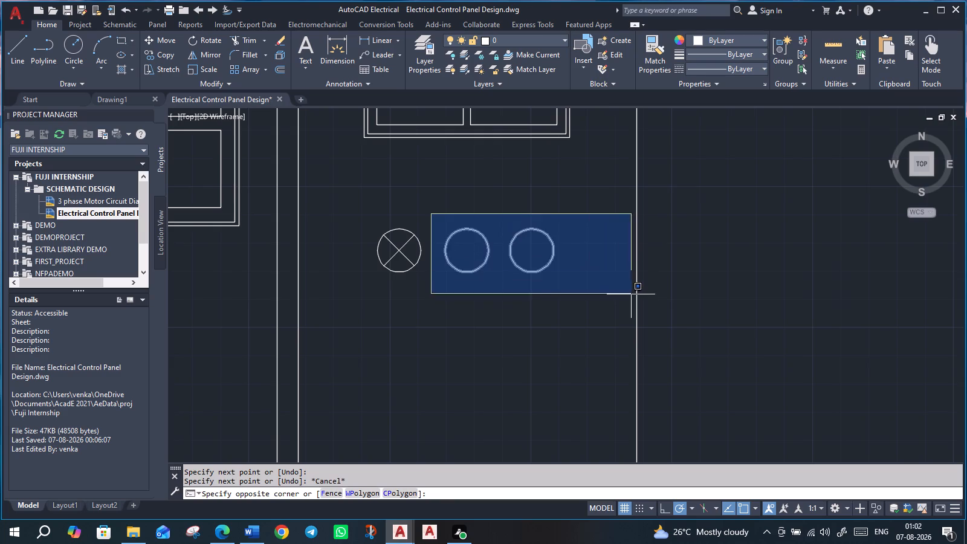
click(630, 295)
key(Delete)
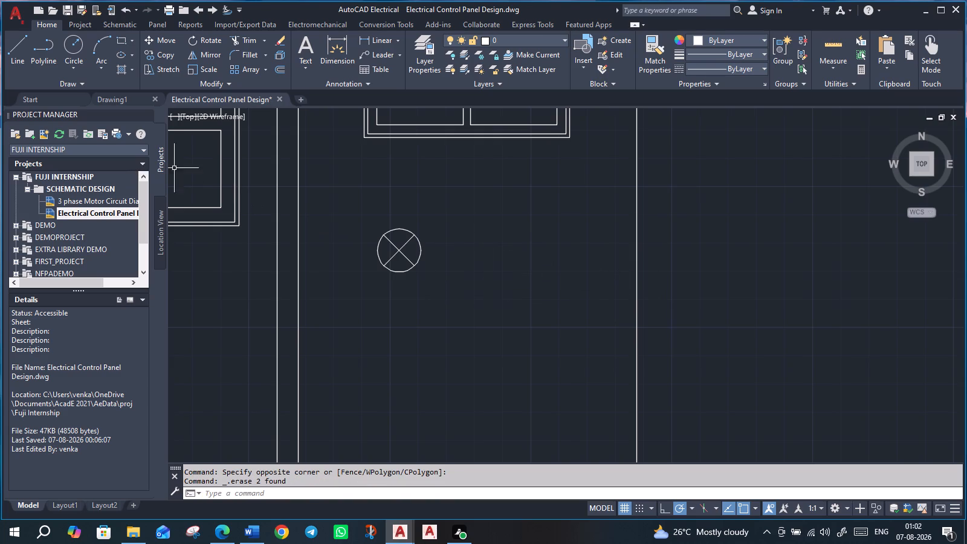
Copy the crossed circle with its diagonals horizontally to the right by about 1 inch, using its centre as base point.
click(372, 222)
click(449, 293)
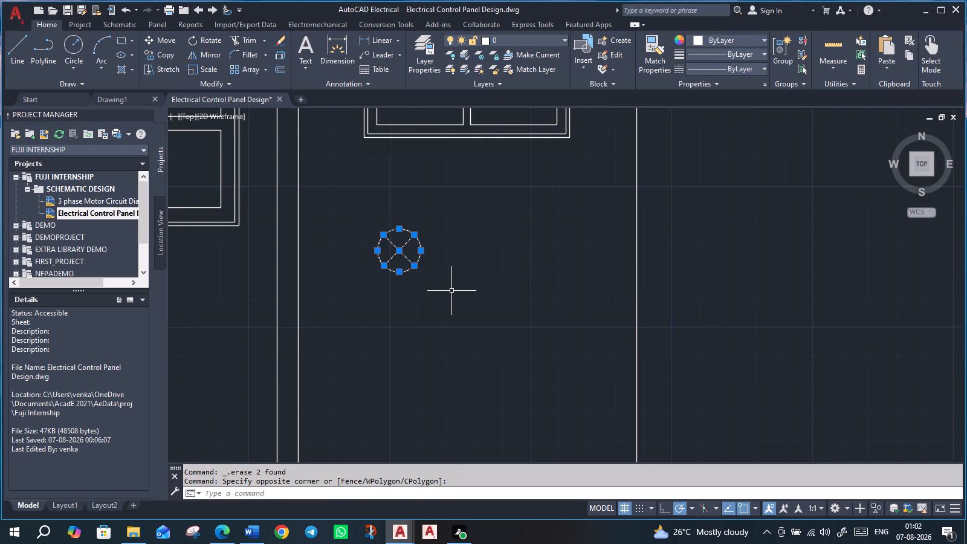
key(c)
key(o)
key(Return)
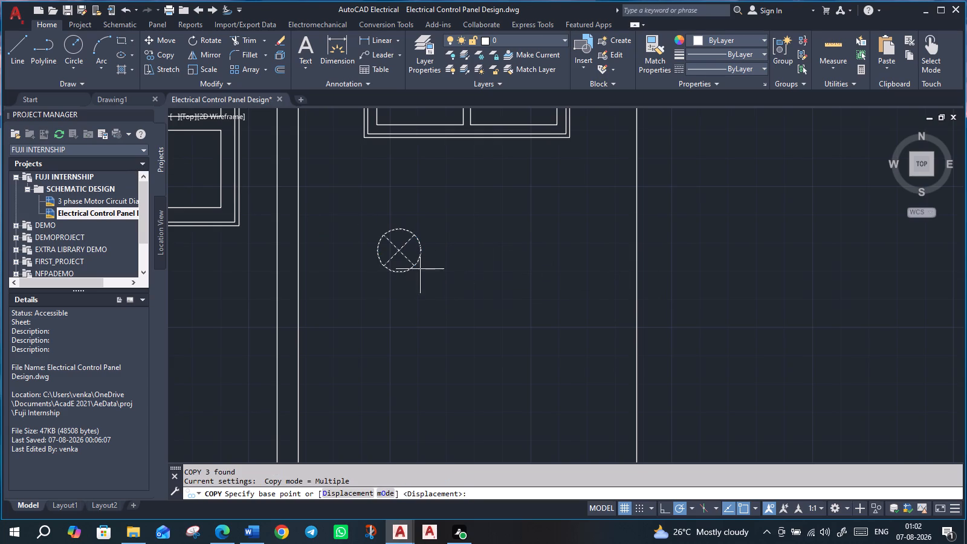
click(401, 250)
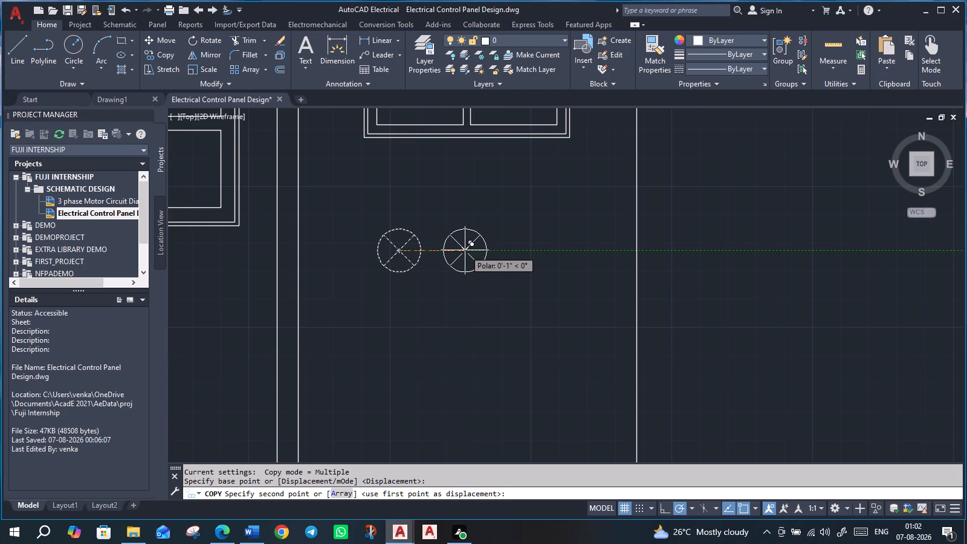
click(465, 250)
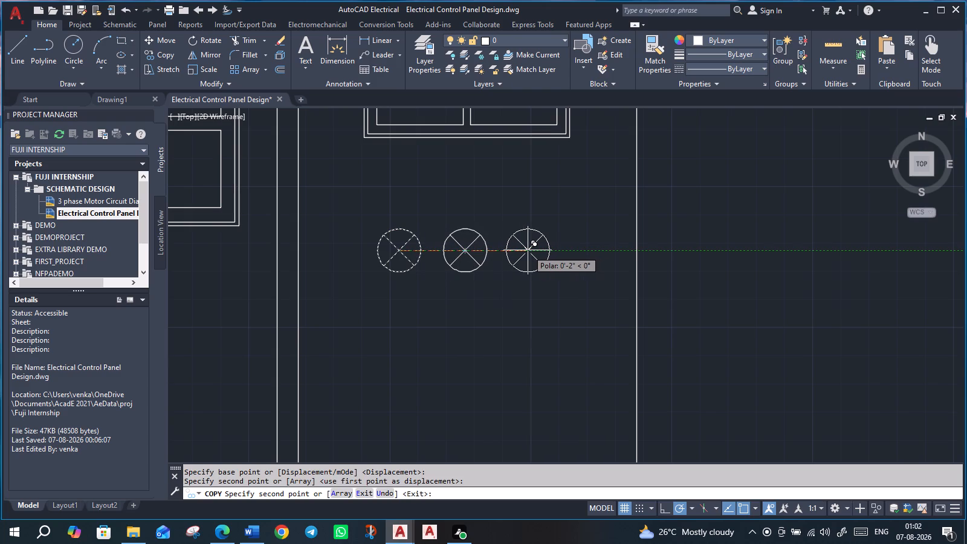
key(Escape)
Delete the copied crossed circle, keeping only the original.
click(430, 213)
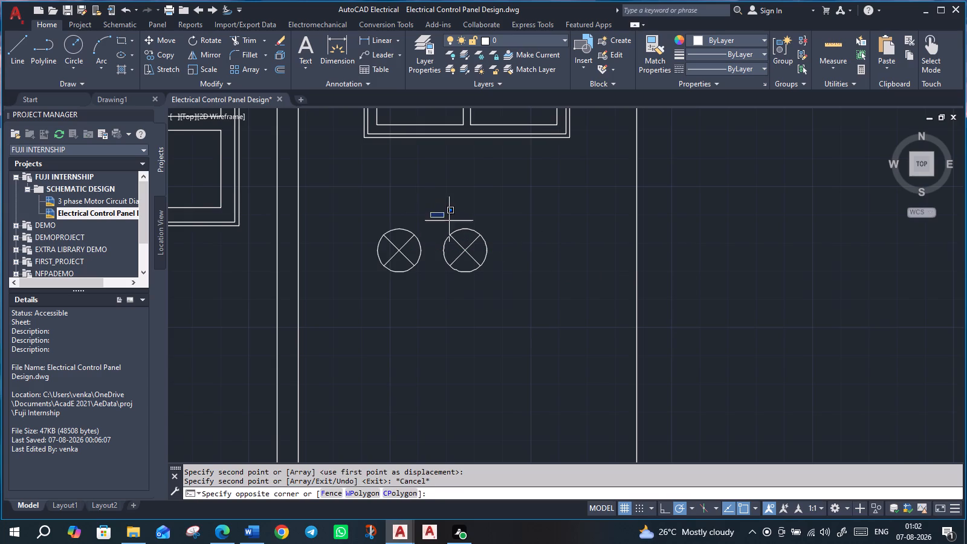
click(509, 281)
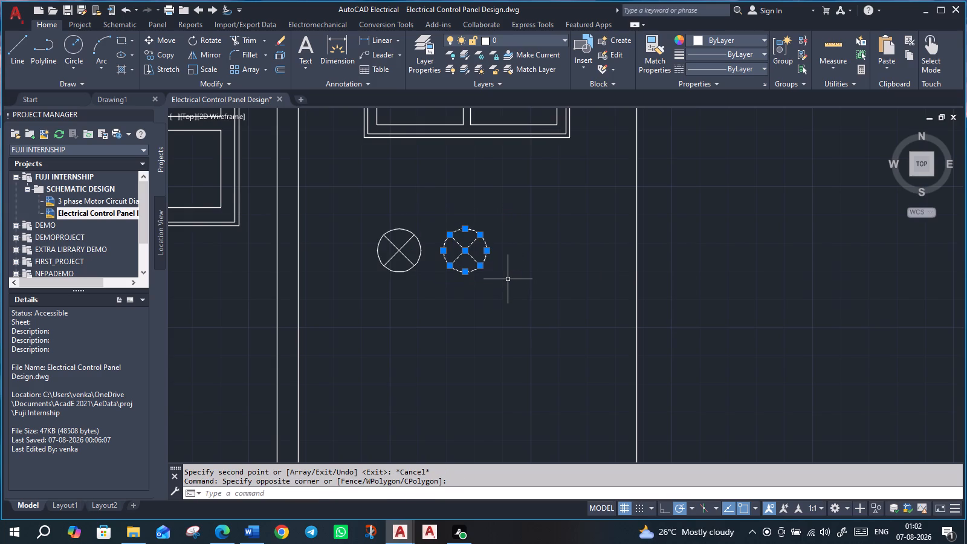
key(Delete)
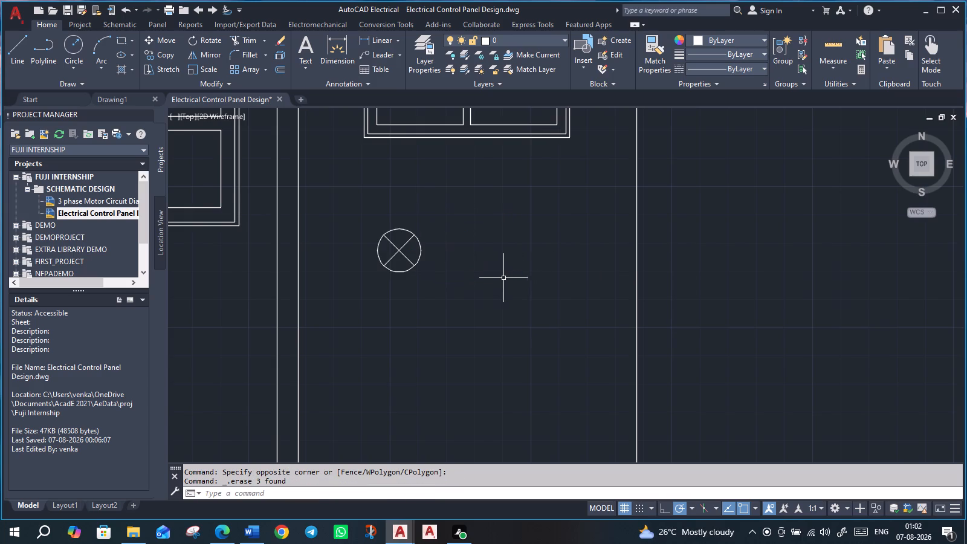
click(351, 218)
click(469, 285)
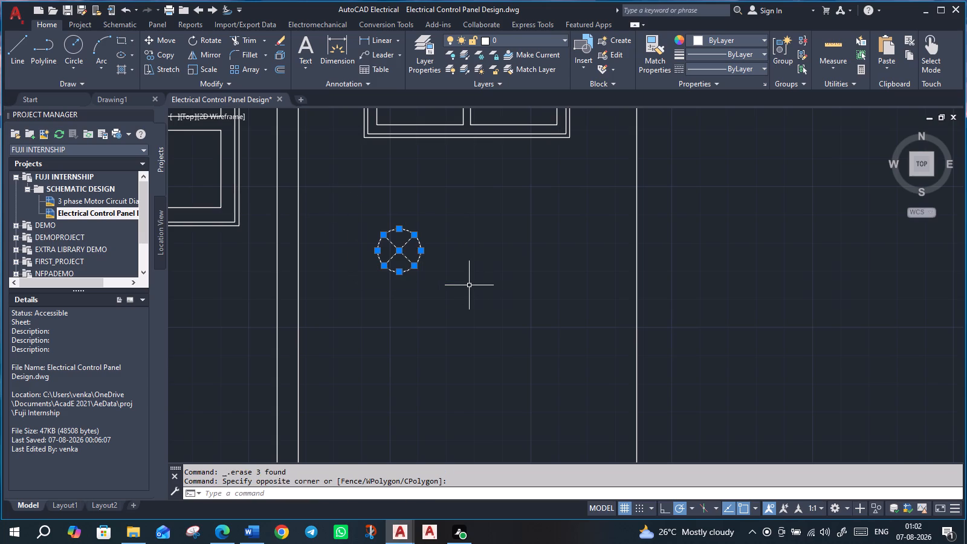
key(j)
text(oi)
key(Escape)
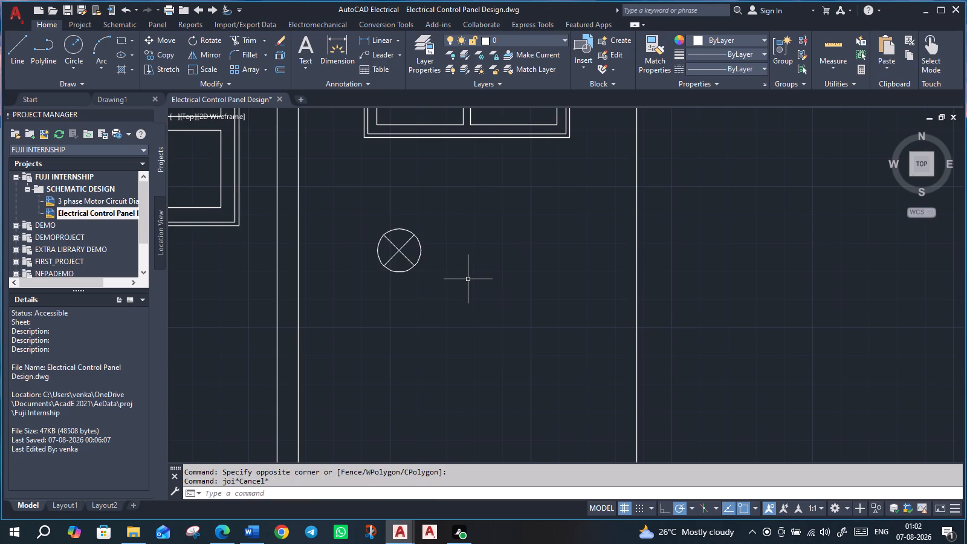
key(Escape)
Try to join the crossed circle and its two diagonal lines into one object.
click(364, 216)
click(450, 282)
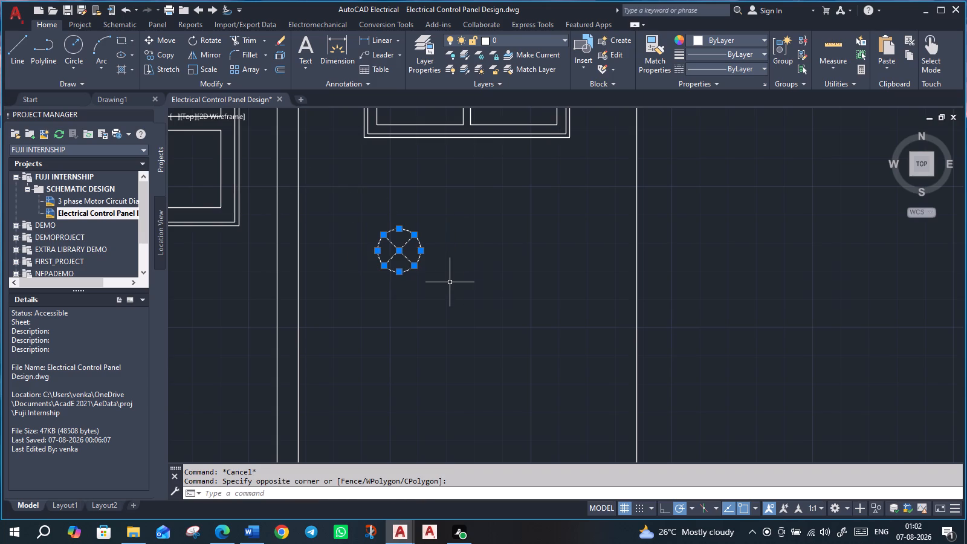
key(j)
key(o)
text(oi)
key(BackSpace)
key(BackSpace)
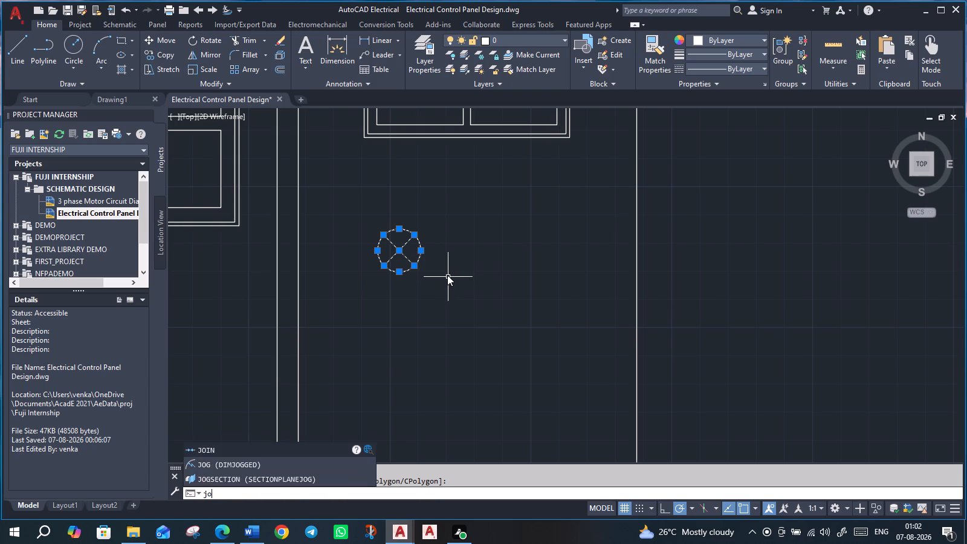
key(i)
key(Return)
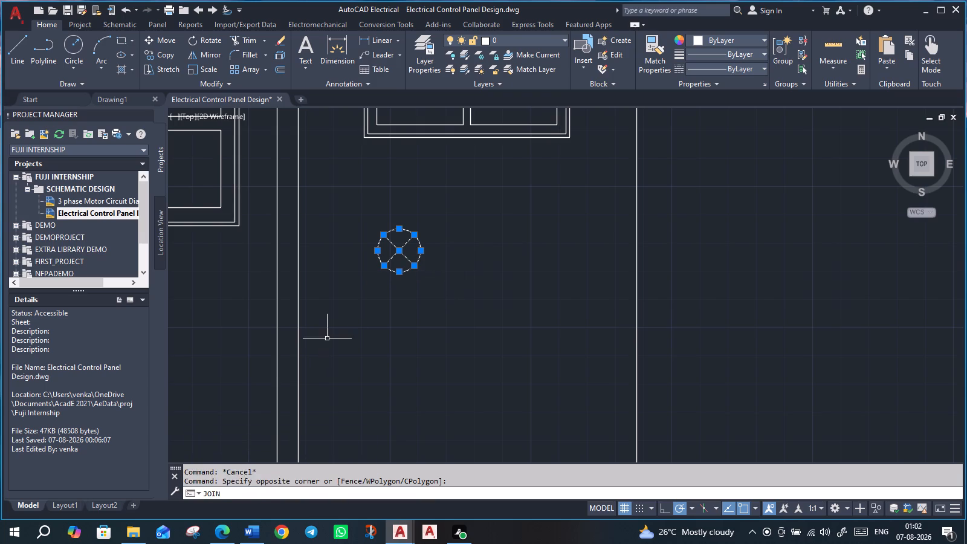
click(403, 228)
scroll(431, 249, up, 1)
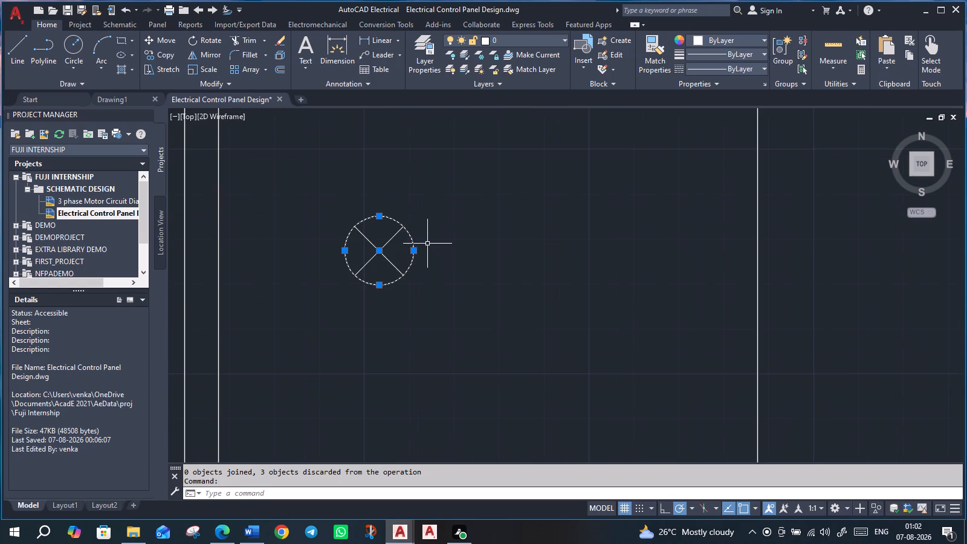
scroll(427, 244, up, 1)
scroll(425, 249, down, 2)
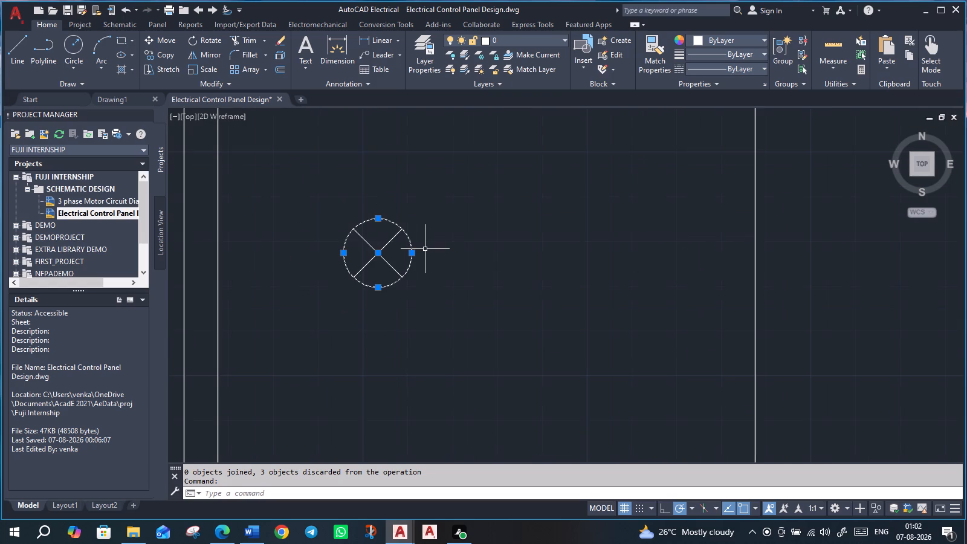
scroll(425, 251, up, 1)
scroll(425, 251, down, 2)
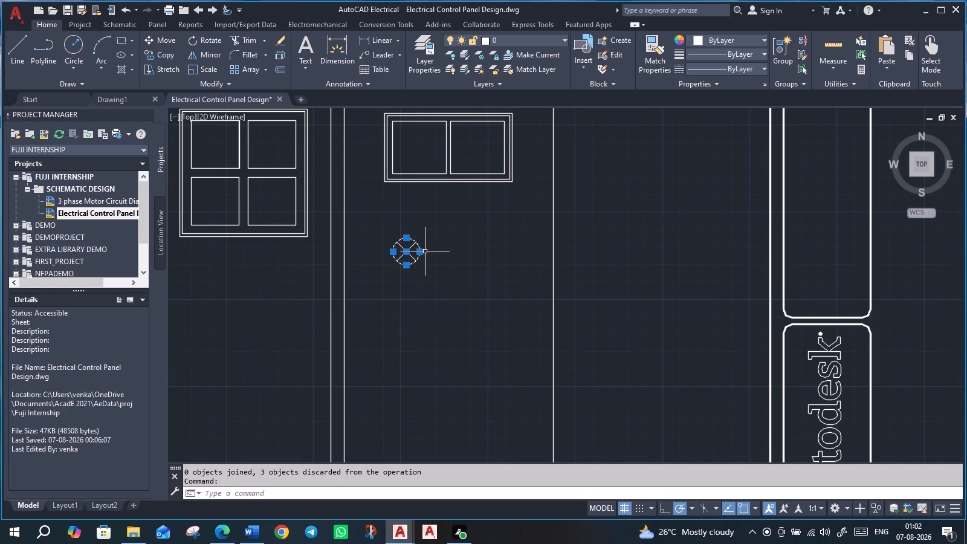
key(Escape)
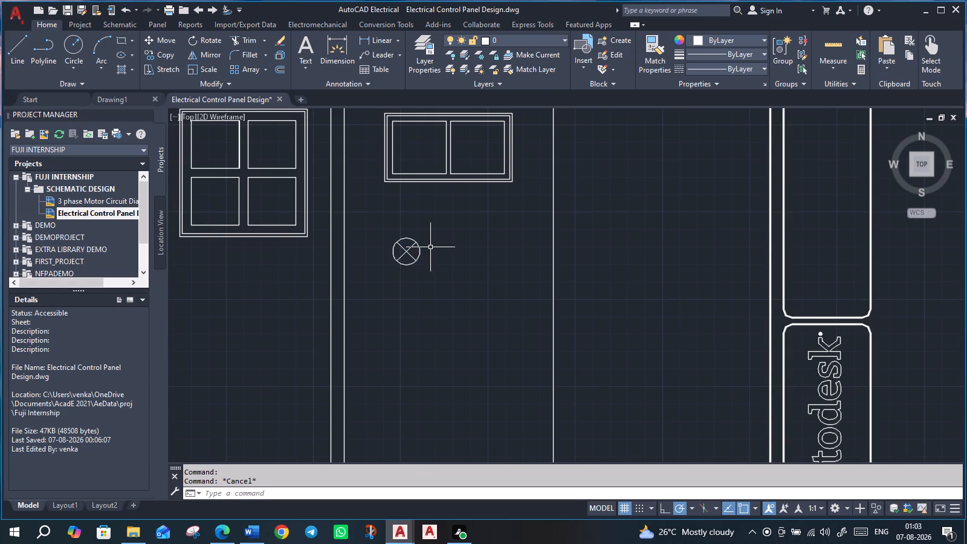
Copy the crossed circle from its centre horizontally to the right twice, at about 1 inch and about 2 inches.
click(384, 229)
click(433, 279)
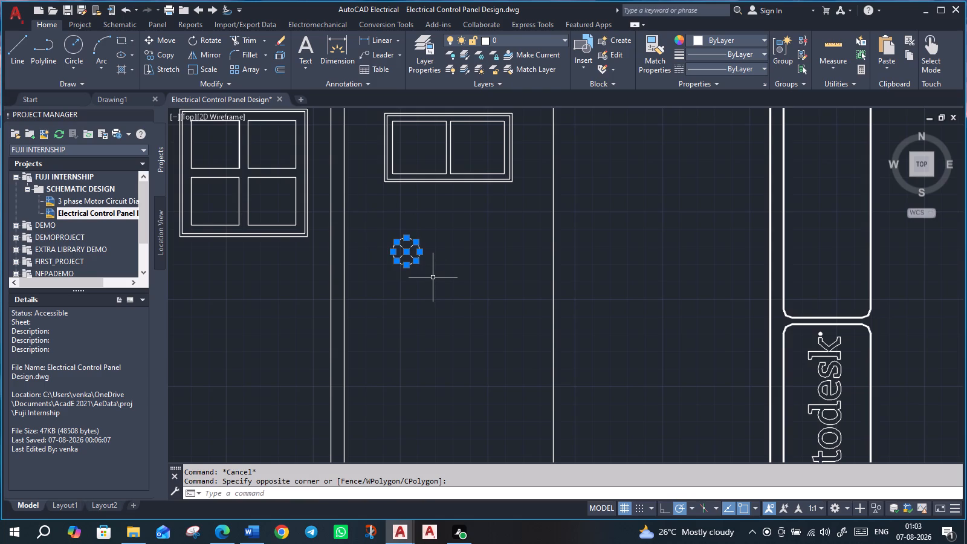
key(c)
key(o)
key(Return)
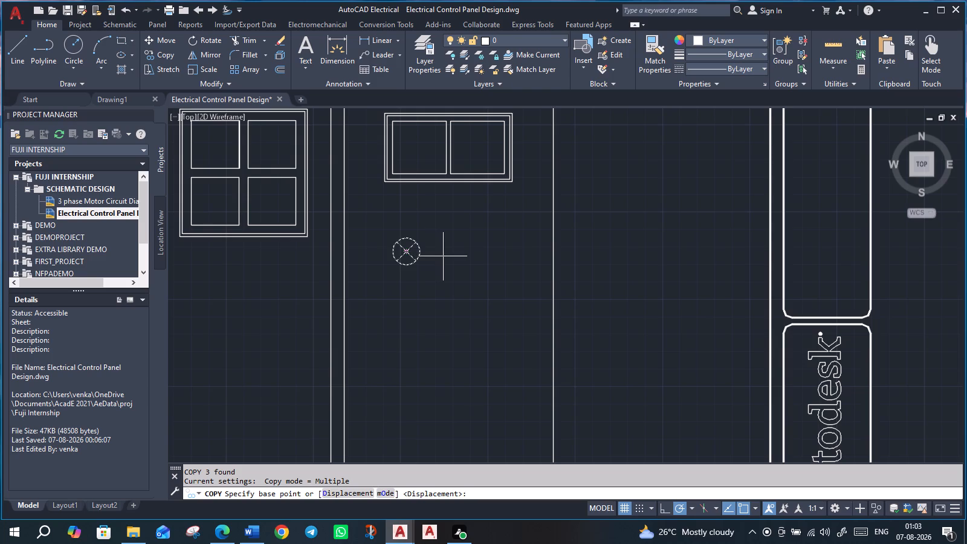
click(410, 253)
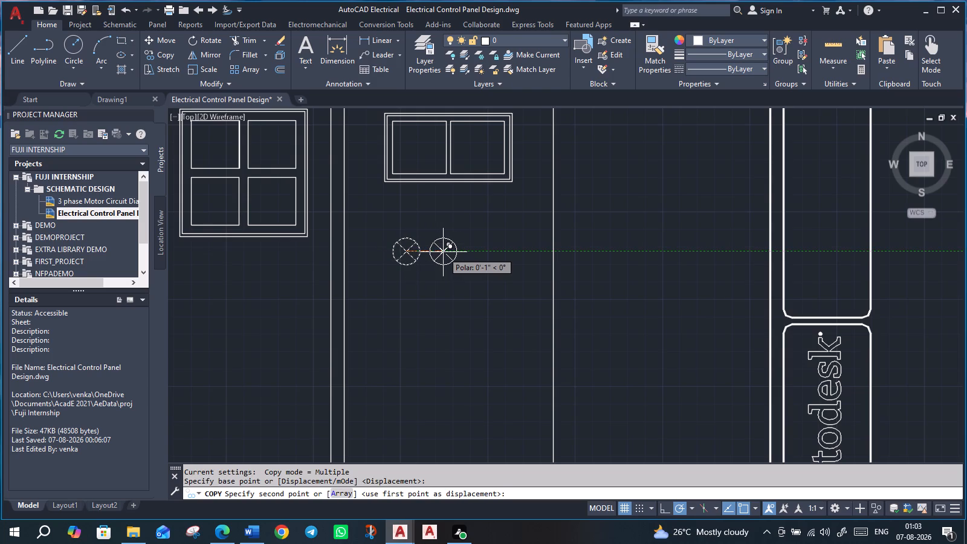
click(443, 252)
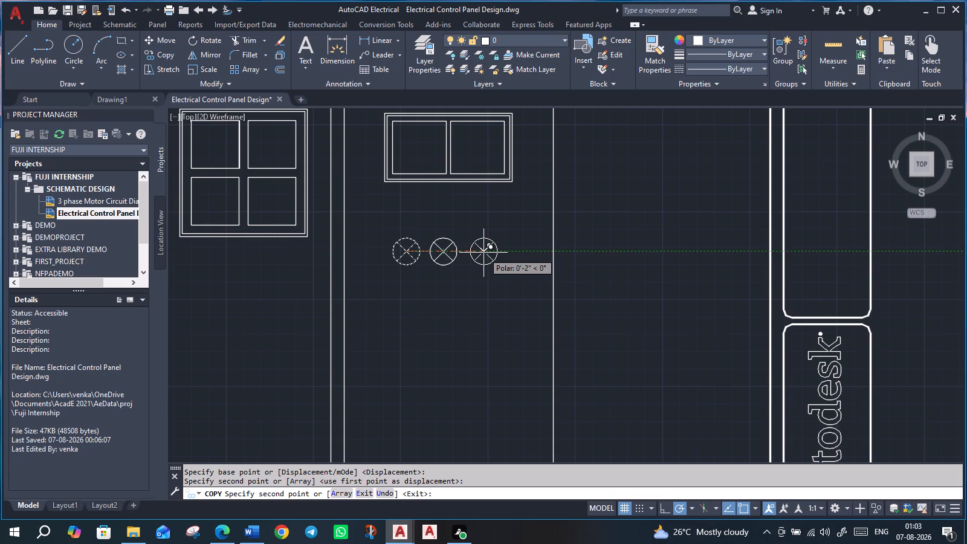
click(483, 253)
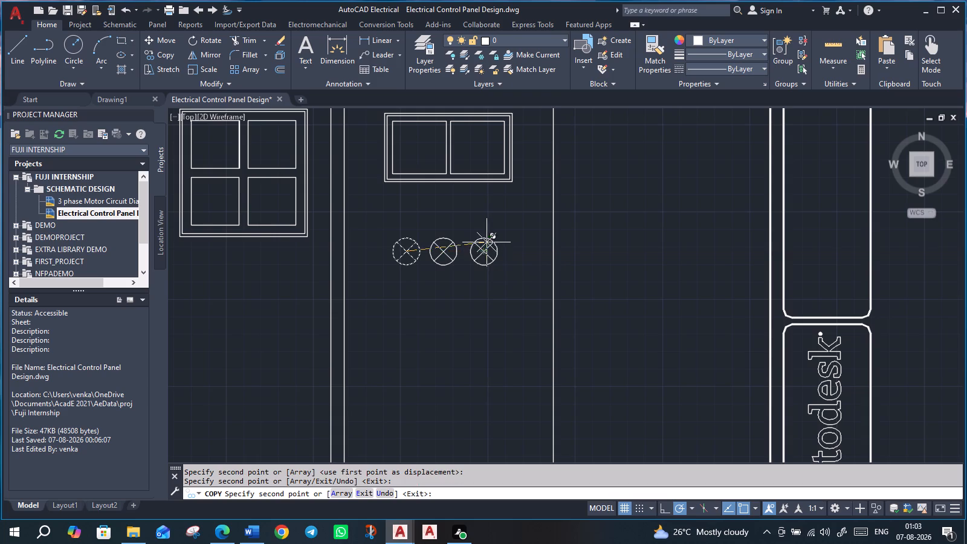
key(Escape)
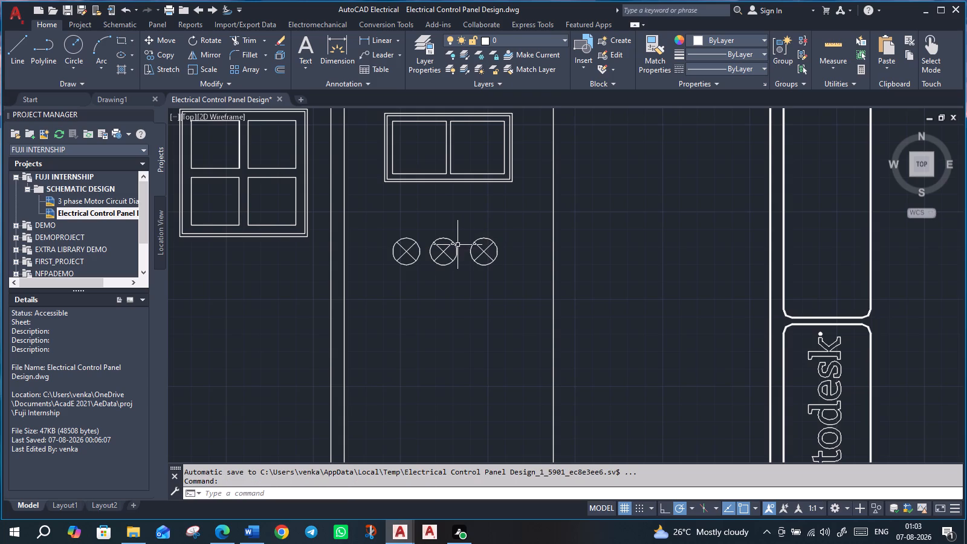
Move the middle crossed circle with its diagonals slightly to the right from its centre, turning Ortho on, to even out the spacing.
scroll(453, 238, up, 1)
click(410, 230)
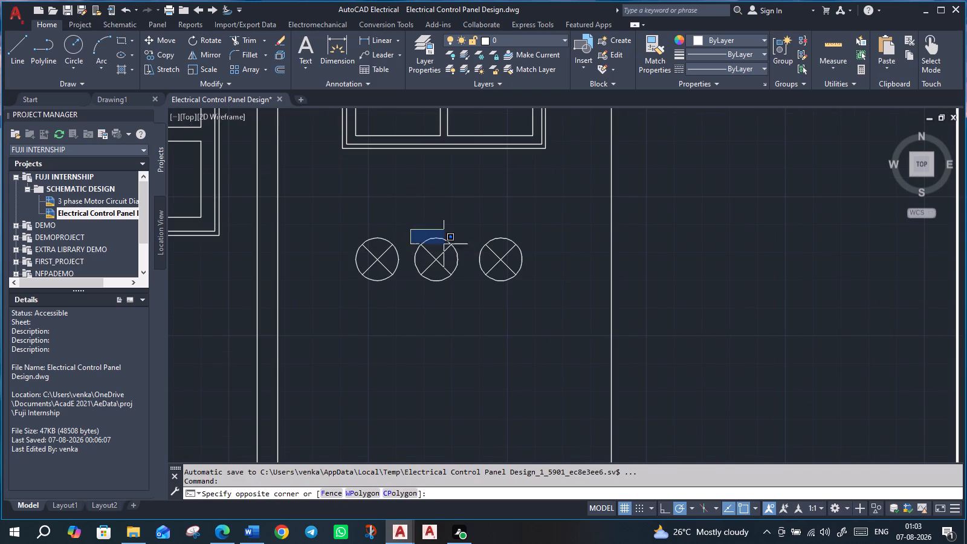
click(461, 287)
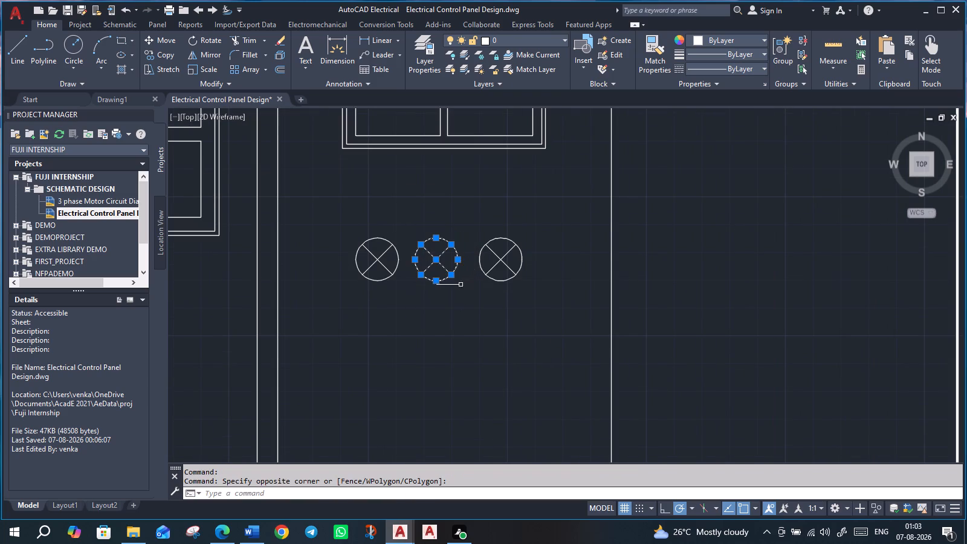
key(m)
key(Return)
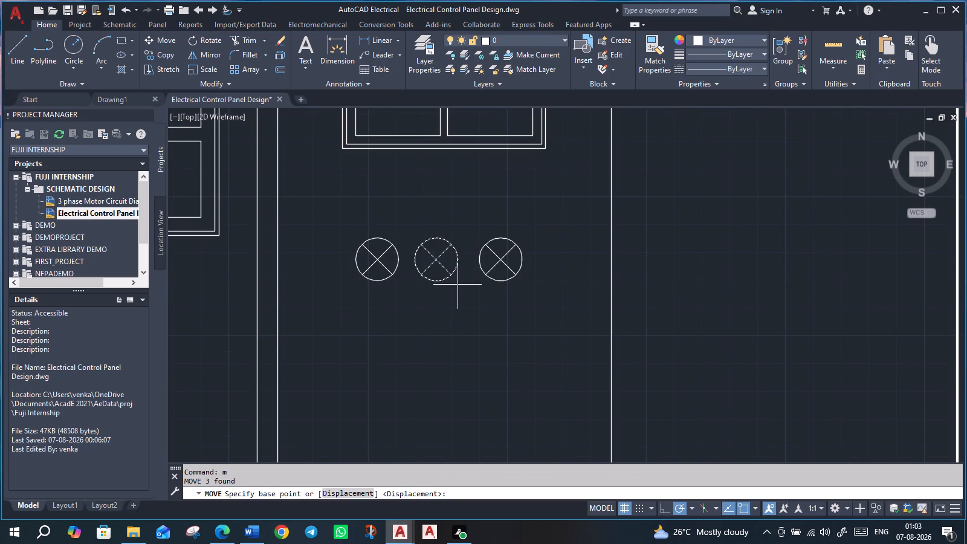
click(438, 260)
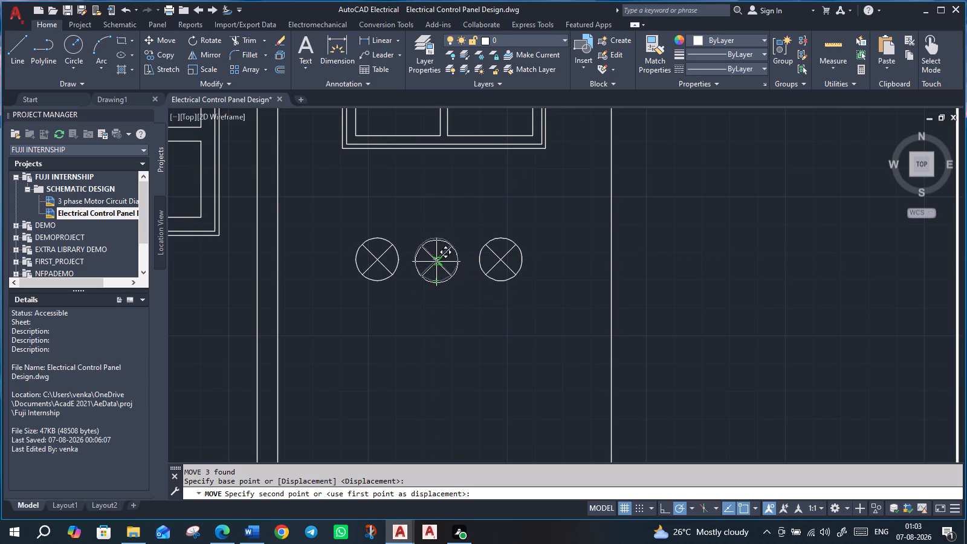
key(F8)
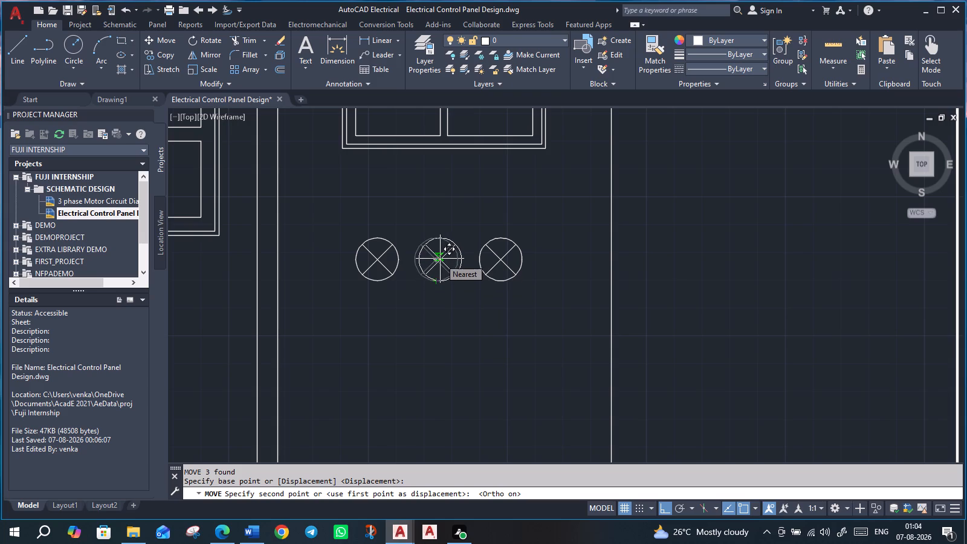
click(440, 259)
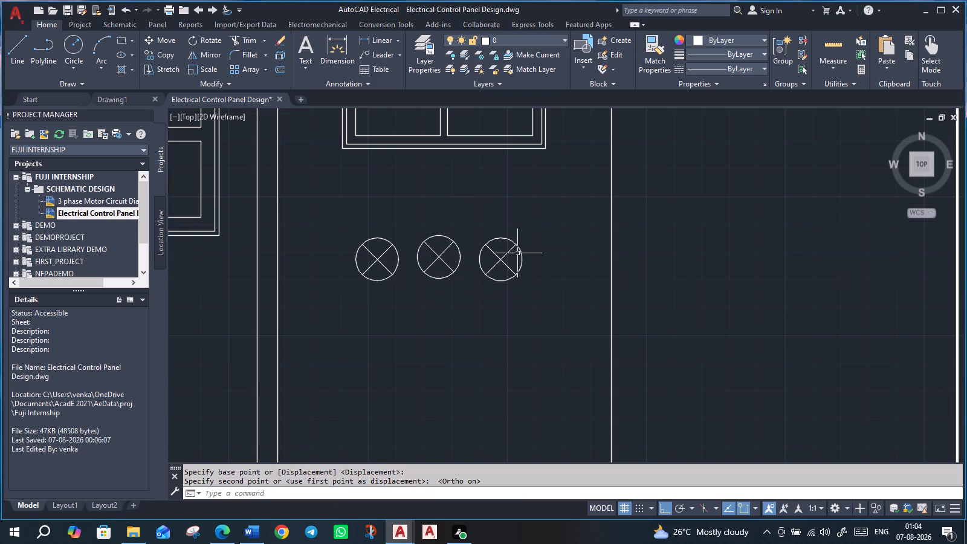
Move the middle crossed circle with its diagonals slightly down from its centre to line it up with its neighbours.
scroll(416, 228, up, 2)
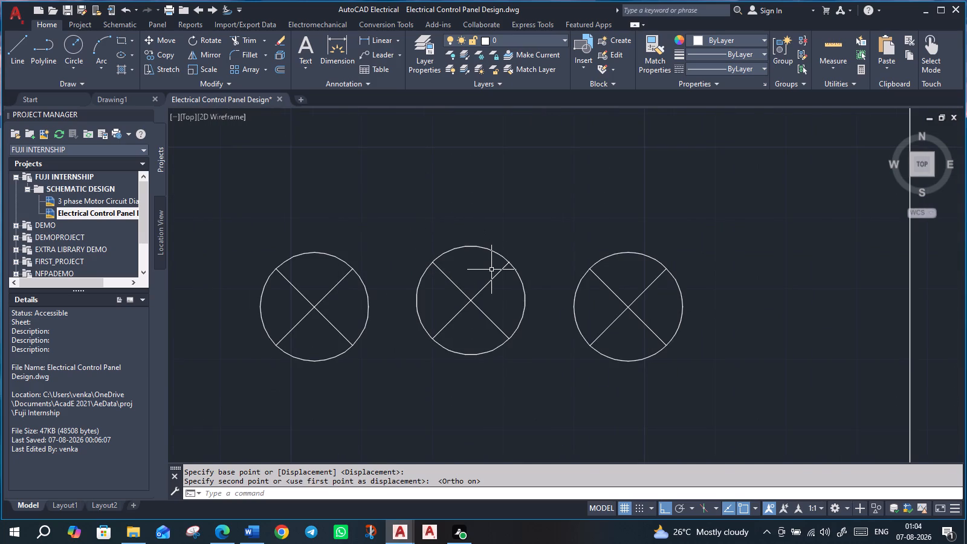
scroll(491, 270, down, 1)
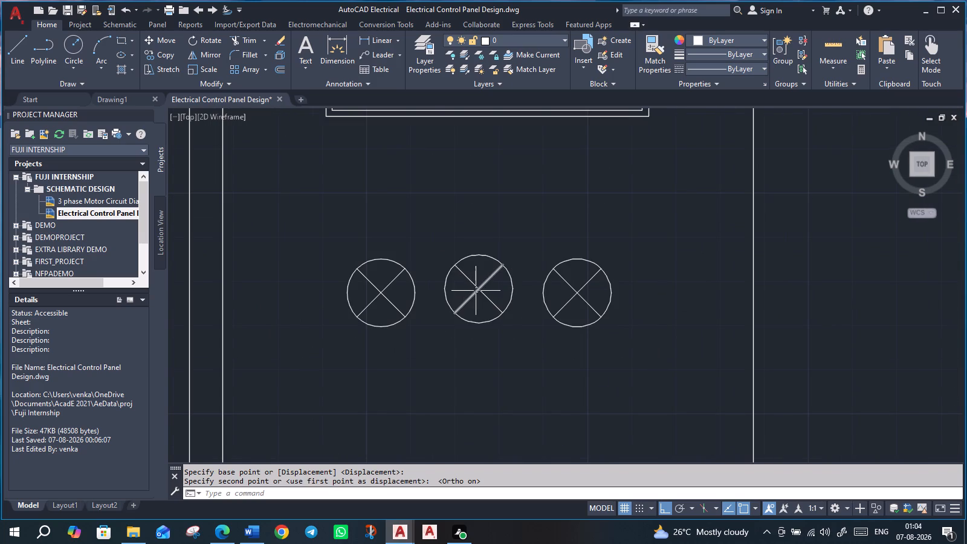
click(432, 242)
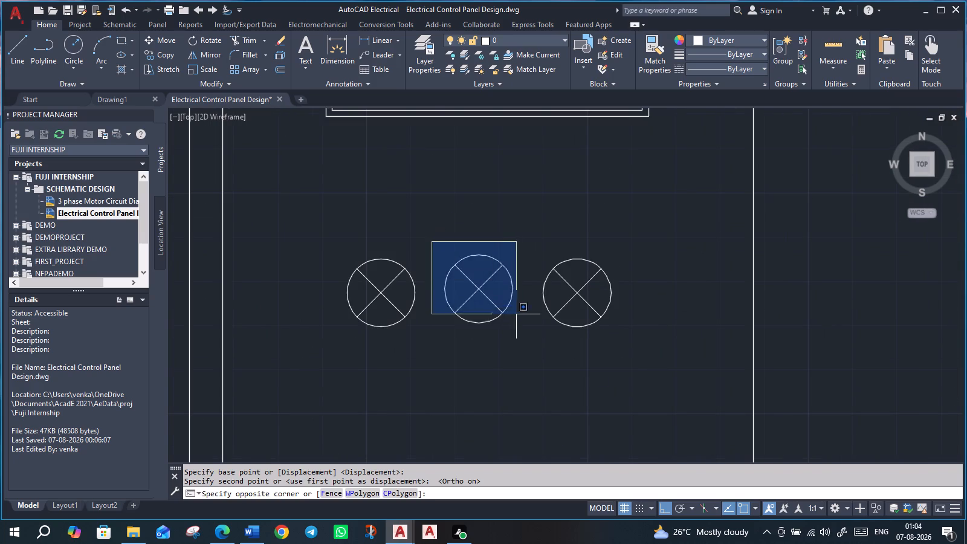
click(523, 341)
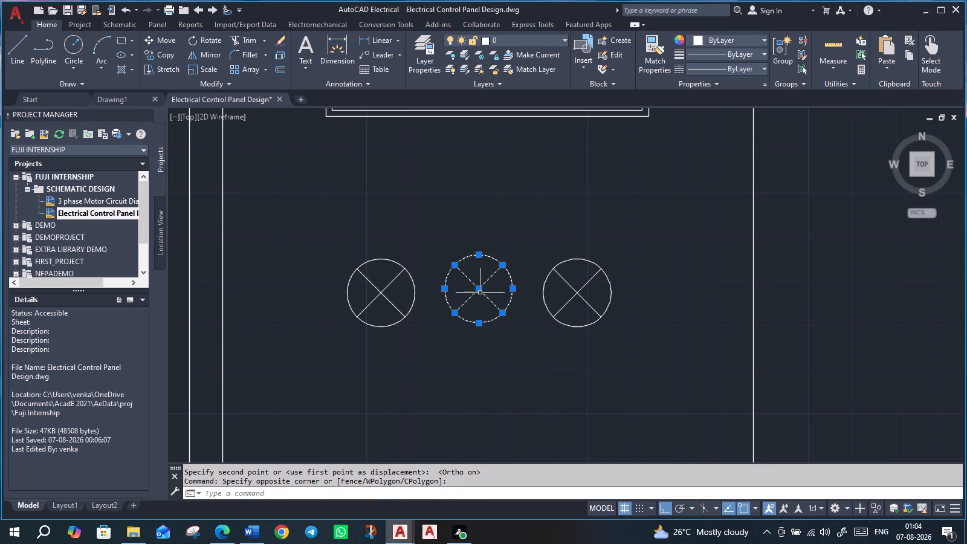
key(m)
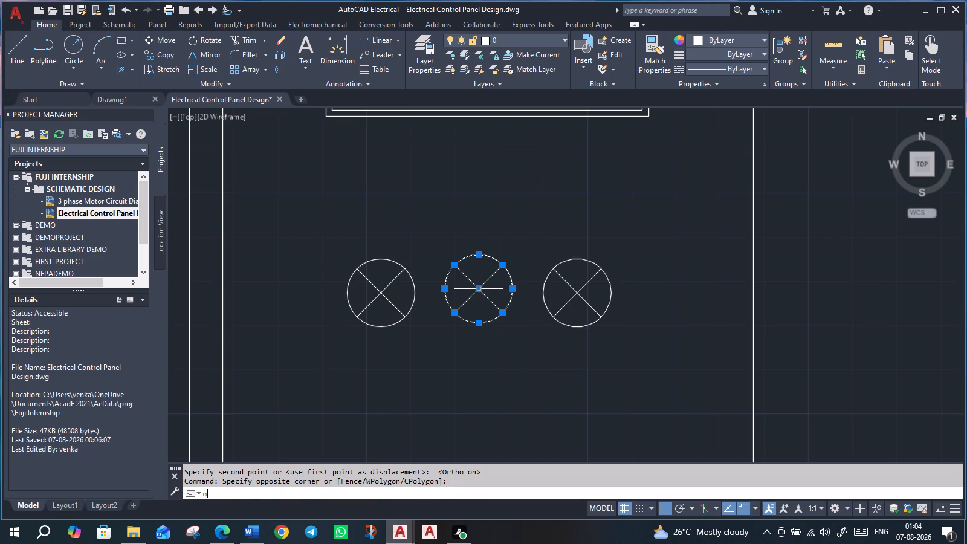
key(Return)
click(479, 289)
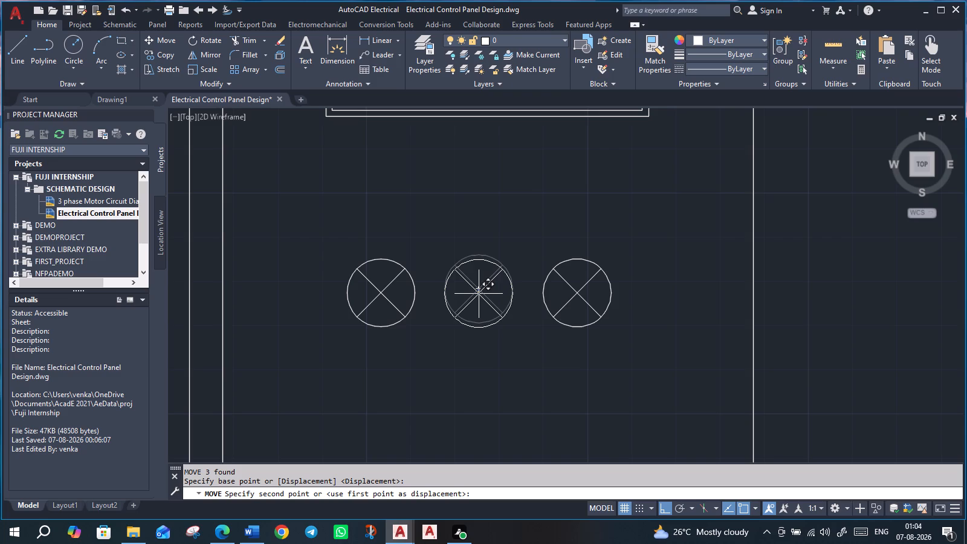
click(479, 294)
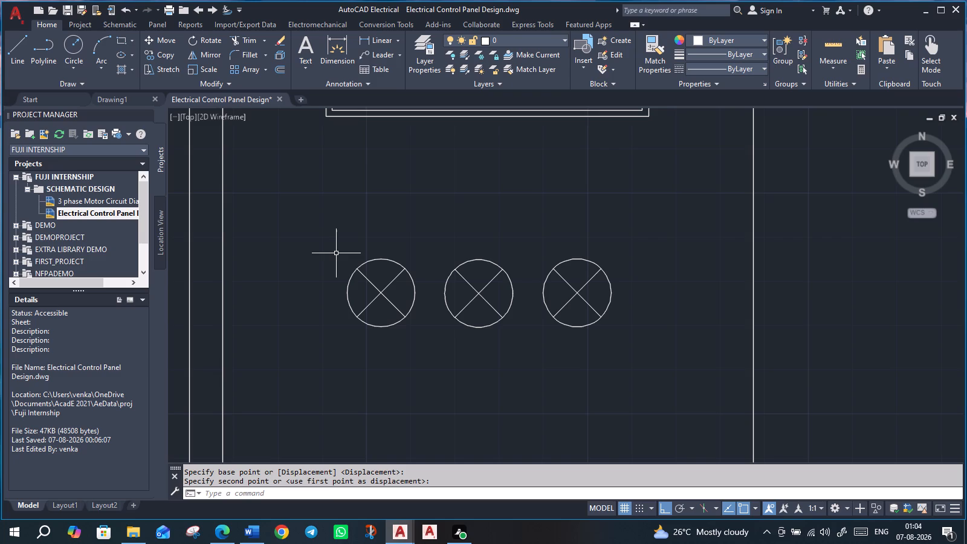
Draw a horizontal guide line about 3 inches long from the top of the first crossed circle past the third one.
key(l)
key(Return)
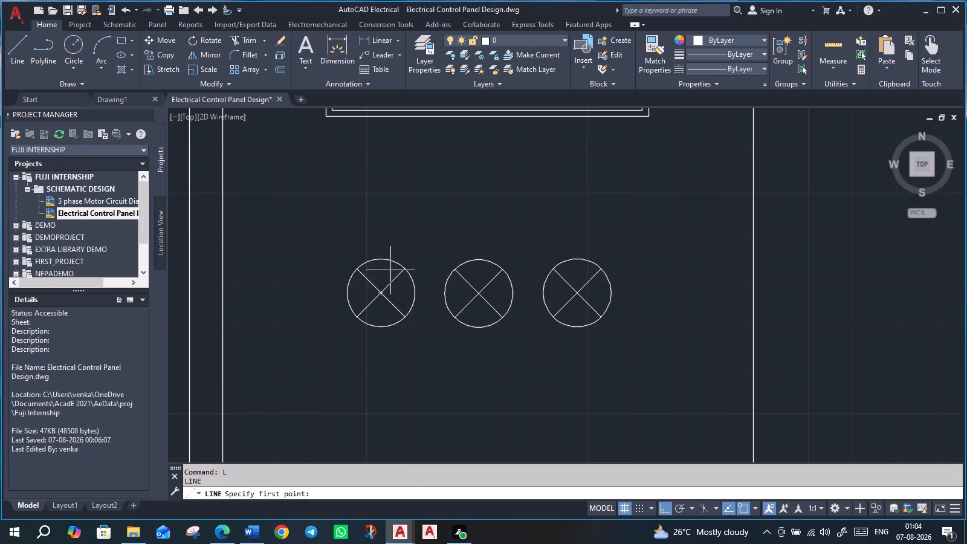
click(378, 258)
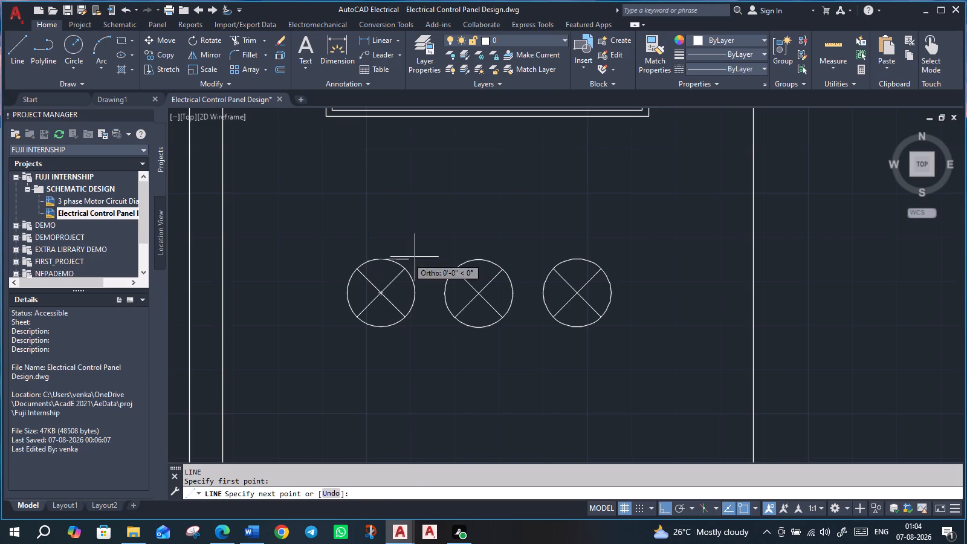
click(676, 271)
key(Escape)
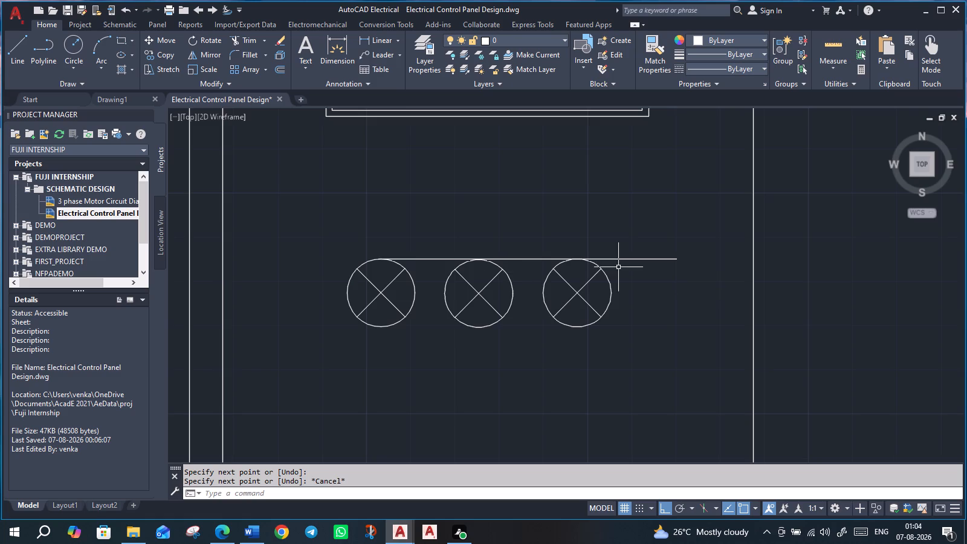
Move the middle crossed circle with its diagonals slightly up from its centre so its top meets the guide line.
scroll(413, 278, up, 2)
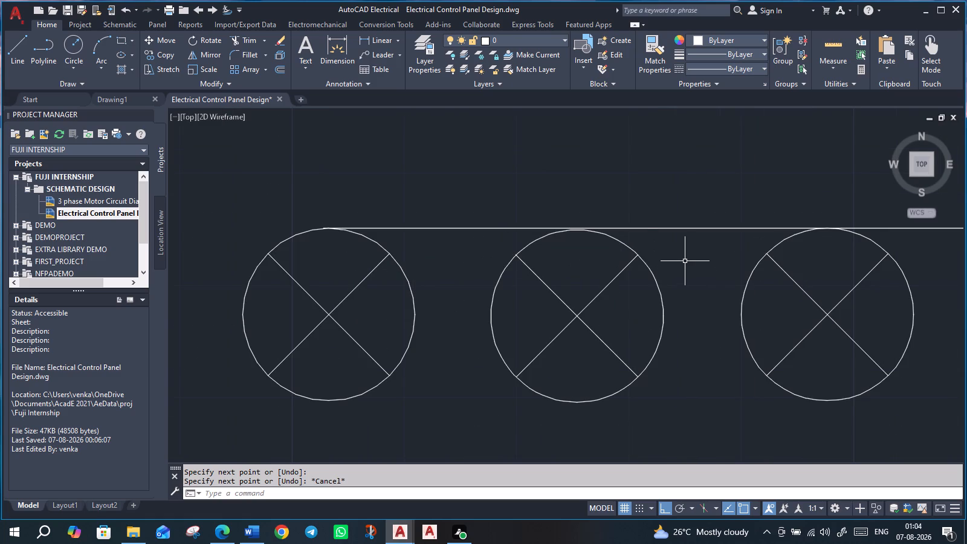
scroll(599, 220, up, 1)
scroll(695, 276, down, 2)
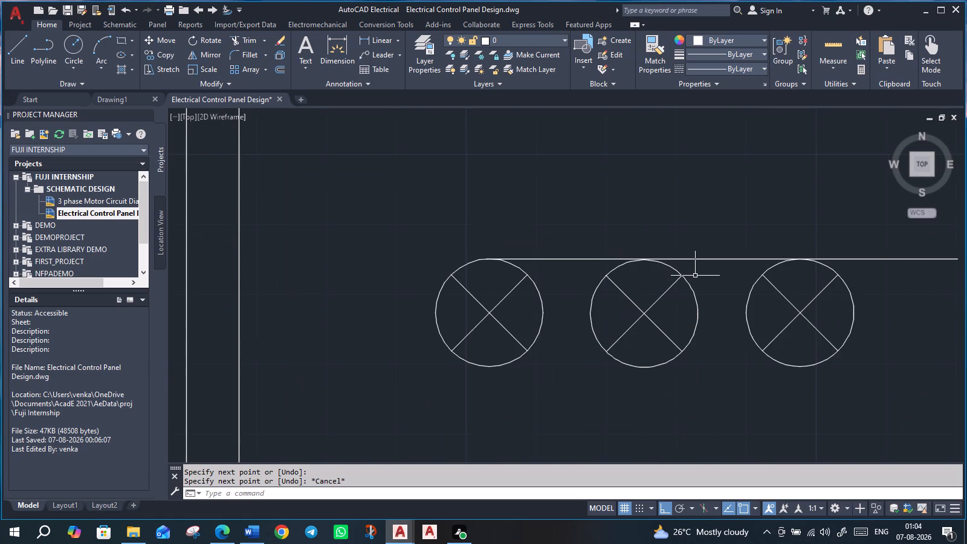
scroll(695, 276, up, 2)
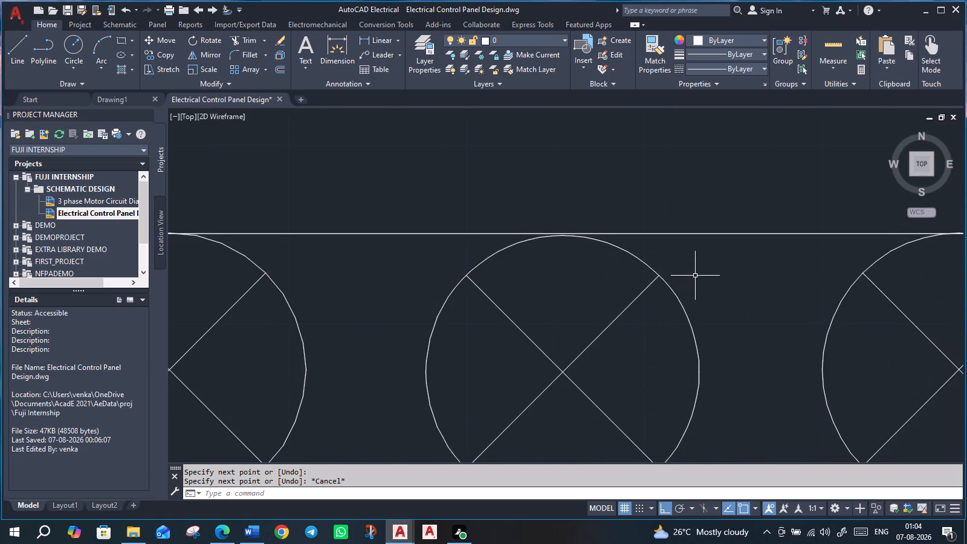
scroll(695, 276, down, 1)
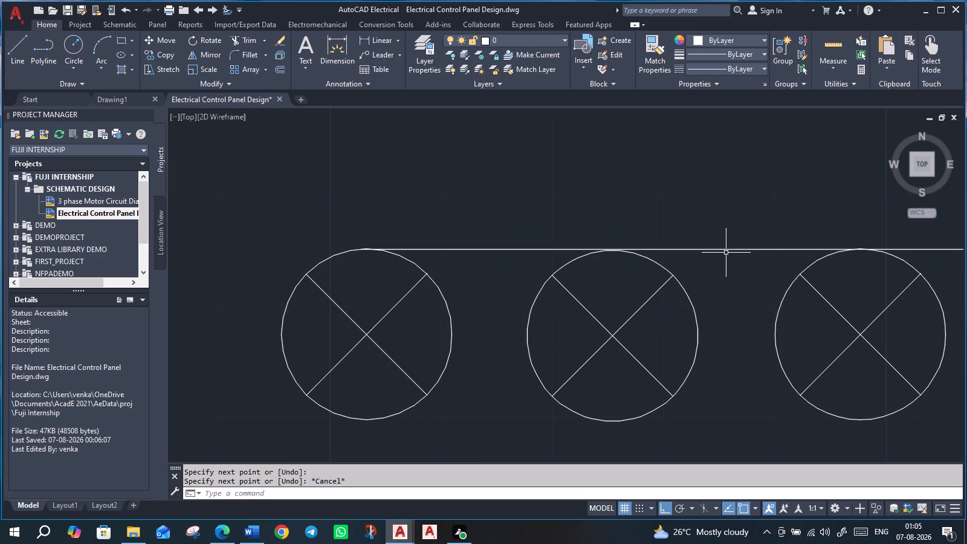
scroll(618, 266, up, 1)
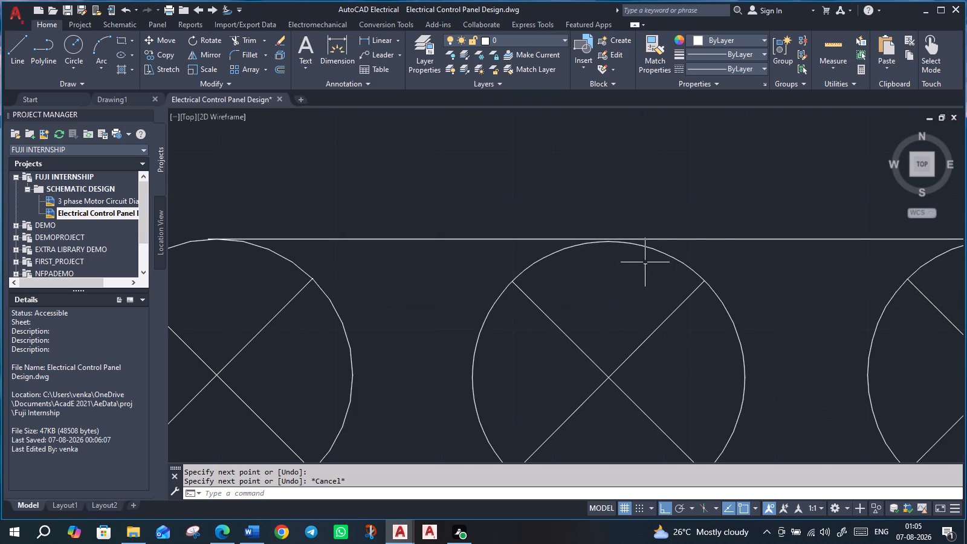
middle_drag(795, 291, 798, 267)
middle_click(798, 265)
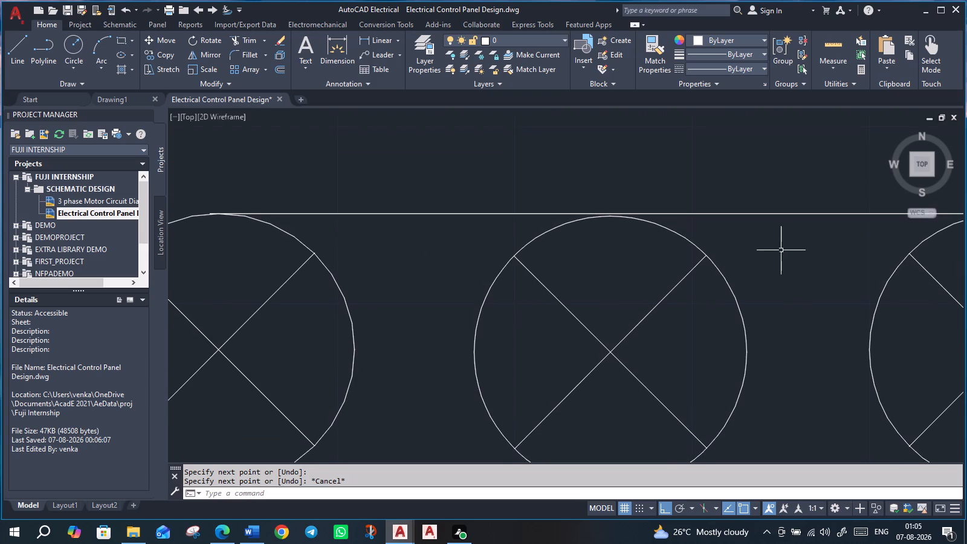
middle_drag(776, 247, 758, 235)
middle_drag(752, 338, 714, 270)
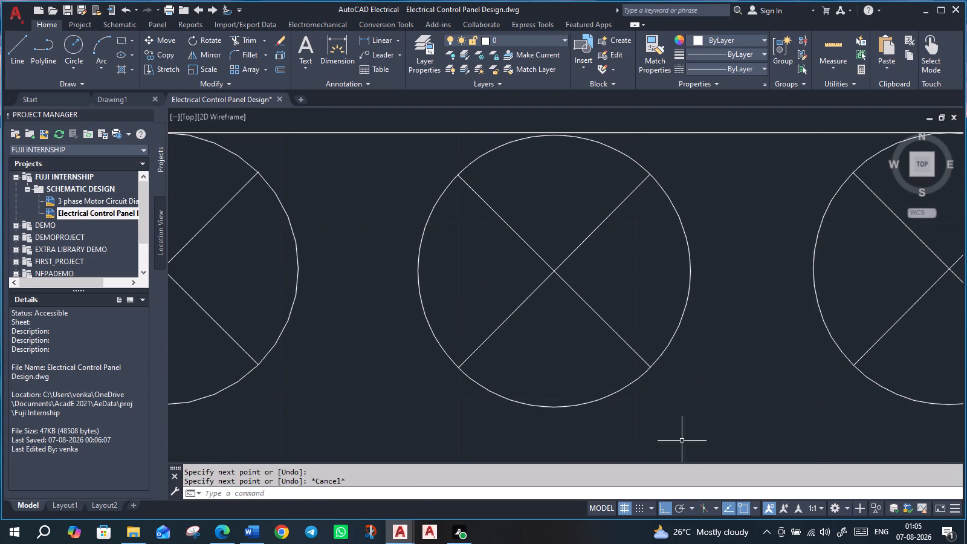
click(682, 441)
click(407, 157)
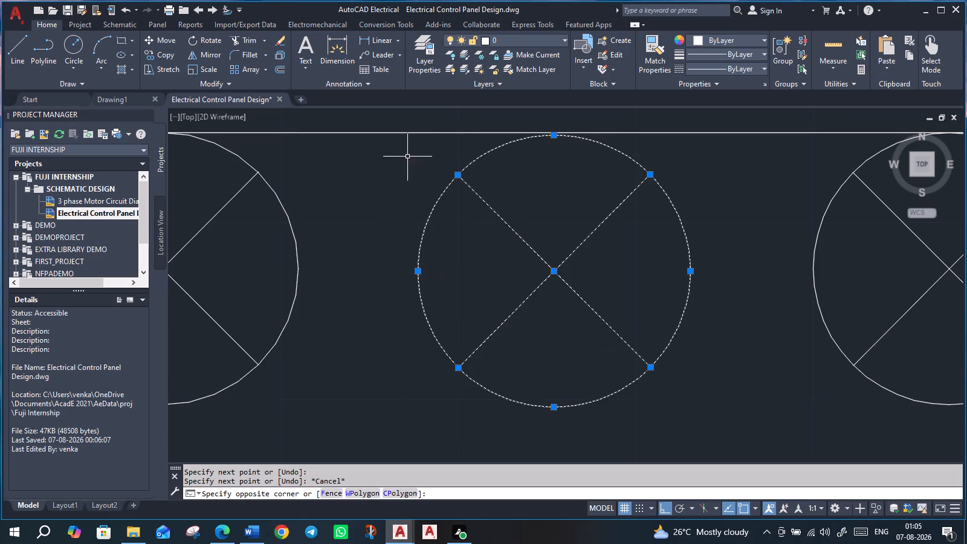
key(m)
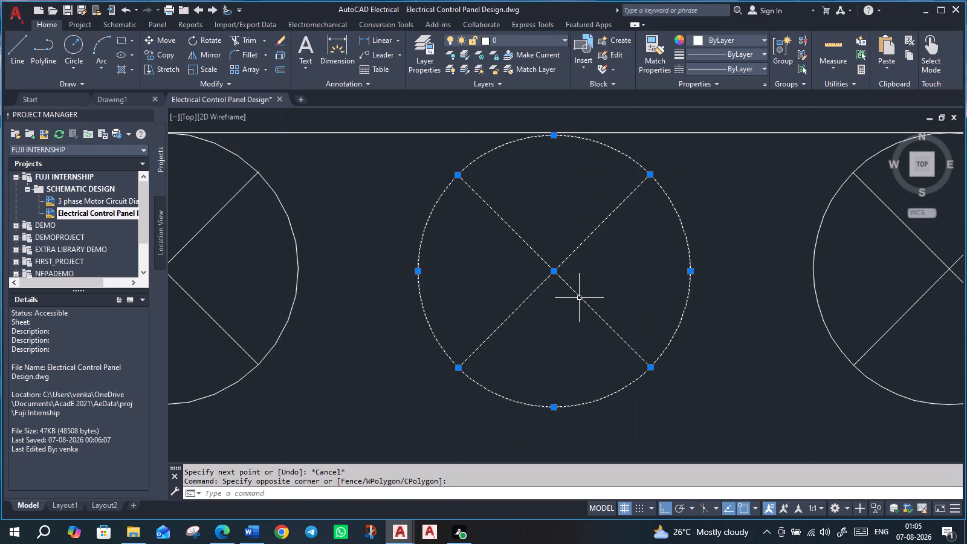
key(Return)
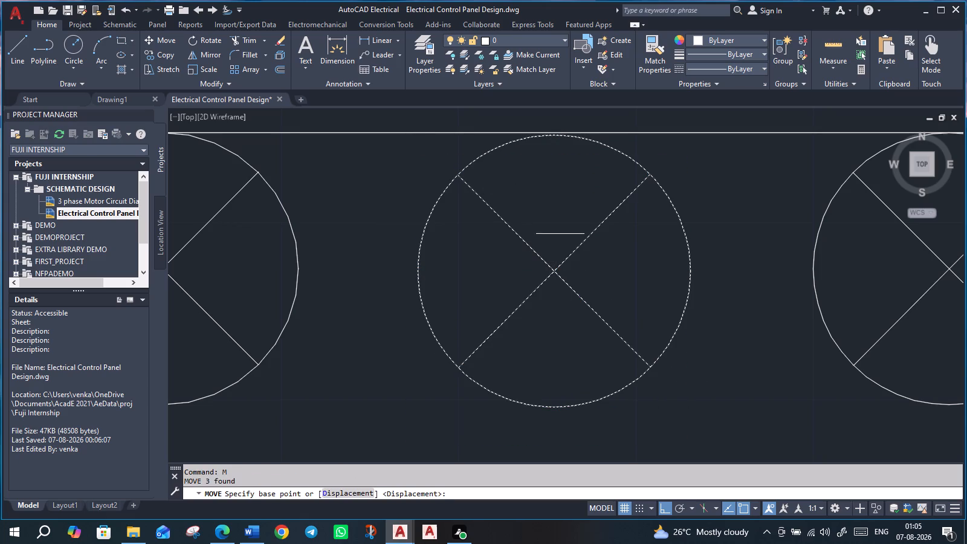
click(553, 271)
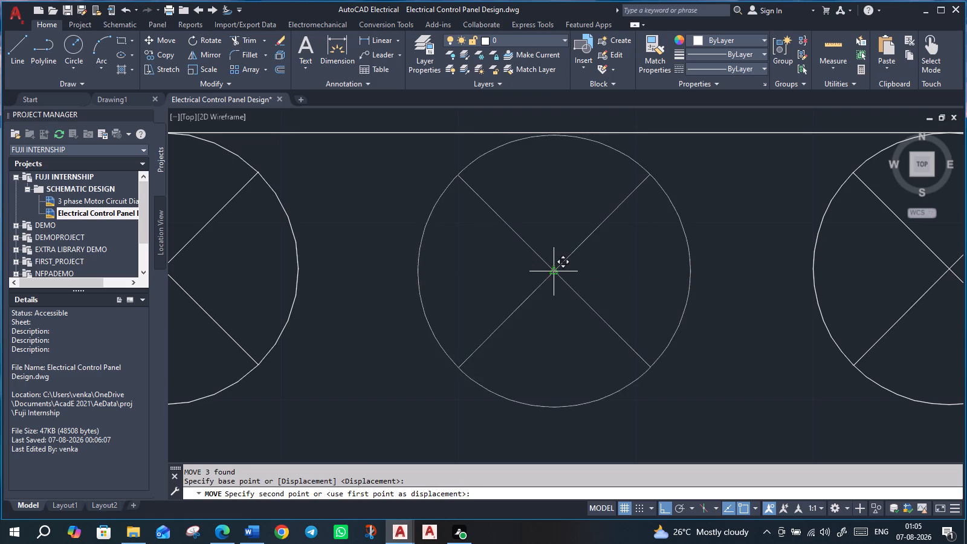
click(554, 269)
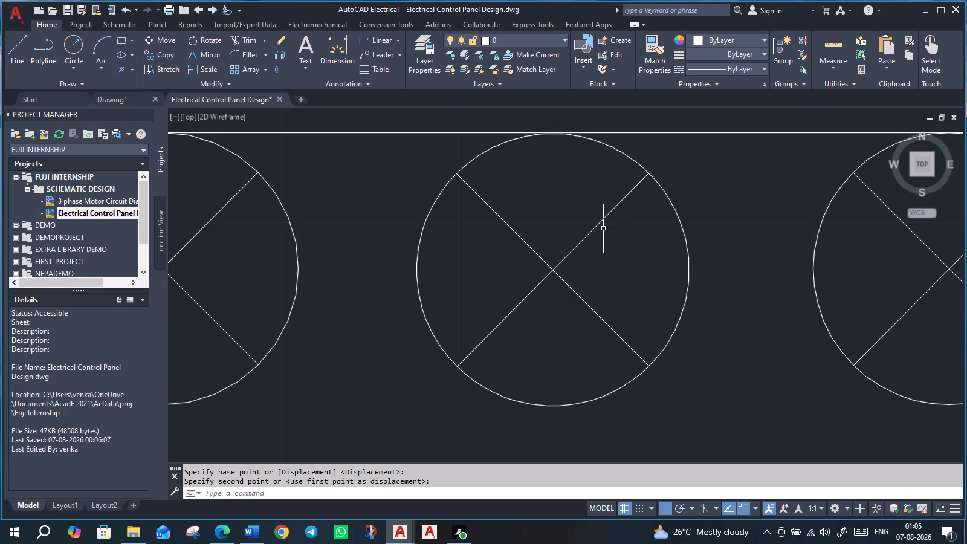
Delete the horizontal guide line along the tops of the crossed circles.
scroll(603, 228, down, 1)
click(700, 167)
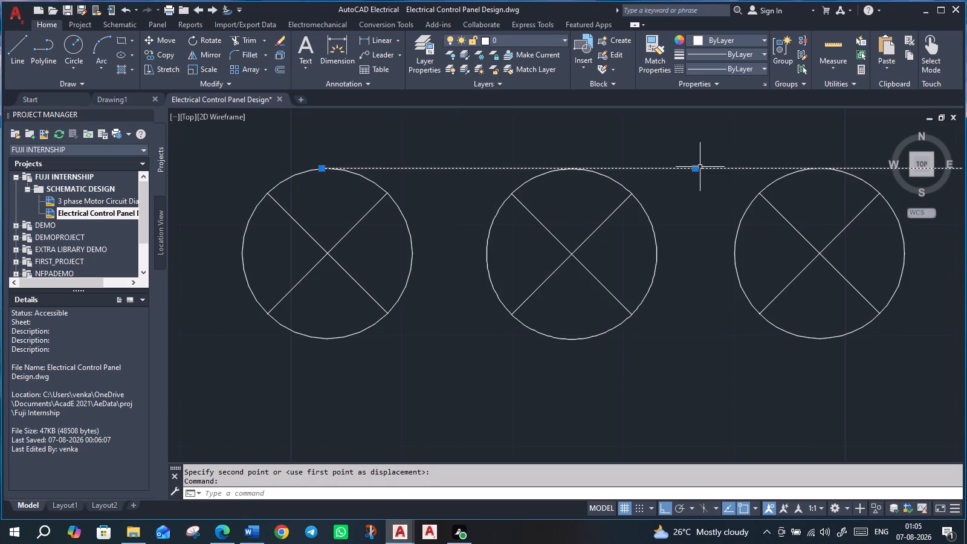
key(Delete)
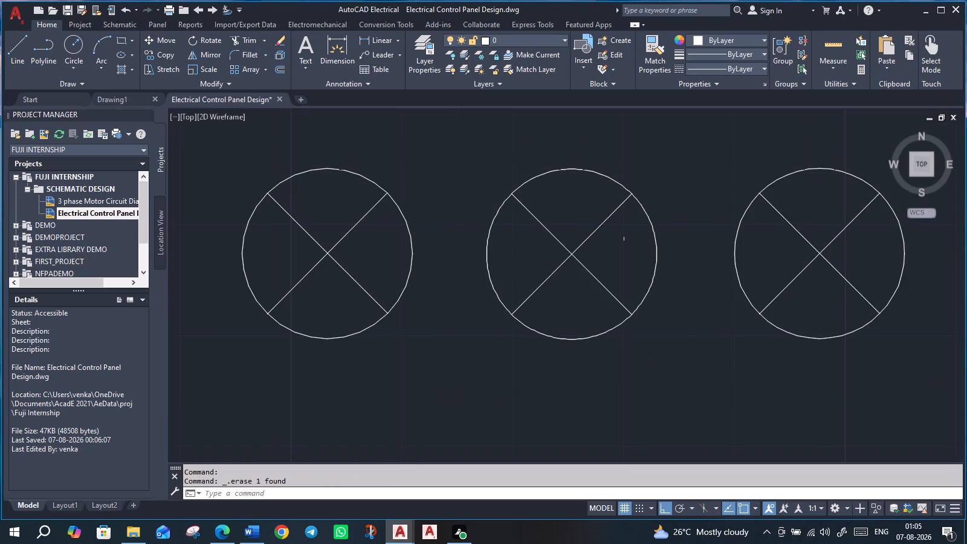
Move the three crossed circles together slightly right and up to centre them beneath the third column's two-window device.
scroll(569, 163, up, 3)
scroll(582, 186, down, 3)
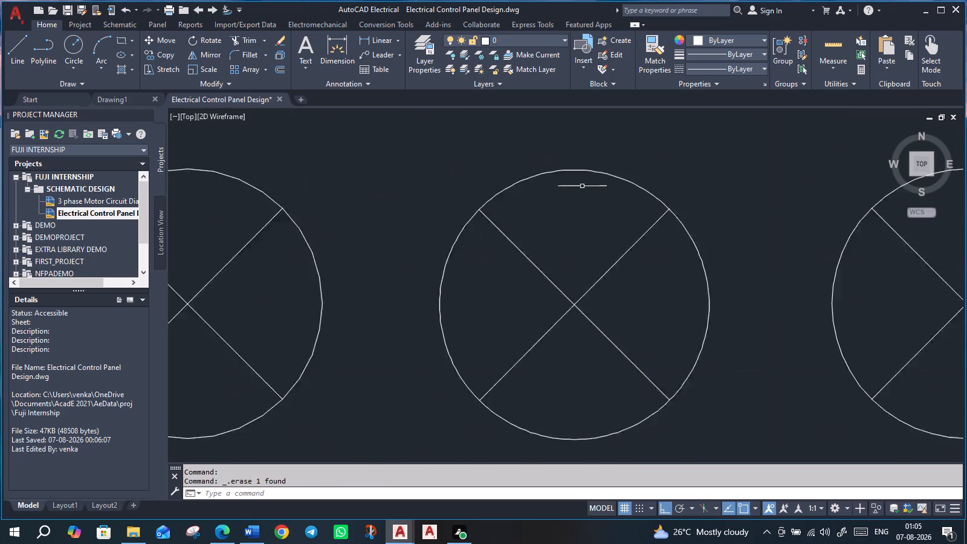
scroll(582, 186, down, 1)
scroll(654, 294, down, 2)
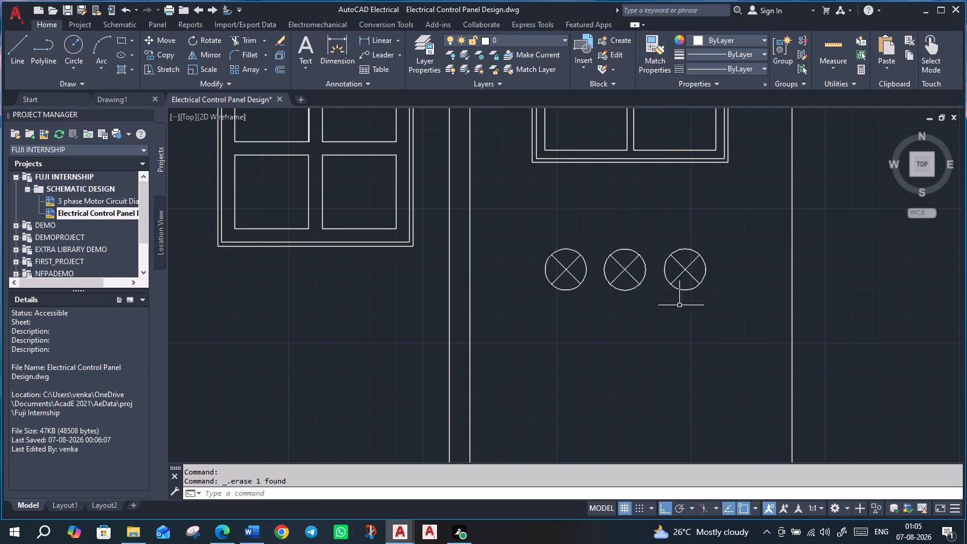
scroll(702, 311, down, 1)
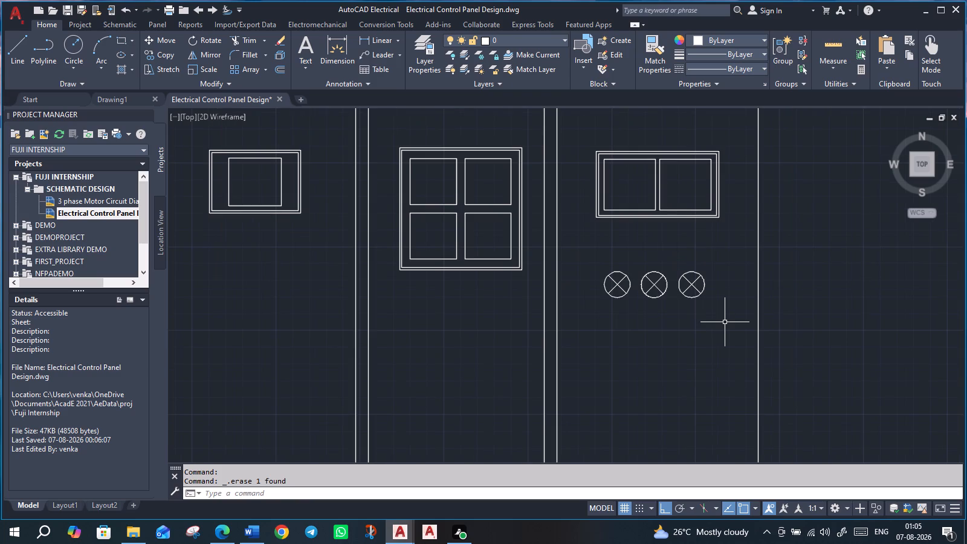
scroll(722, 319, up, 1)
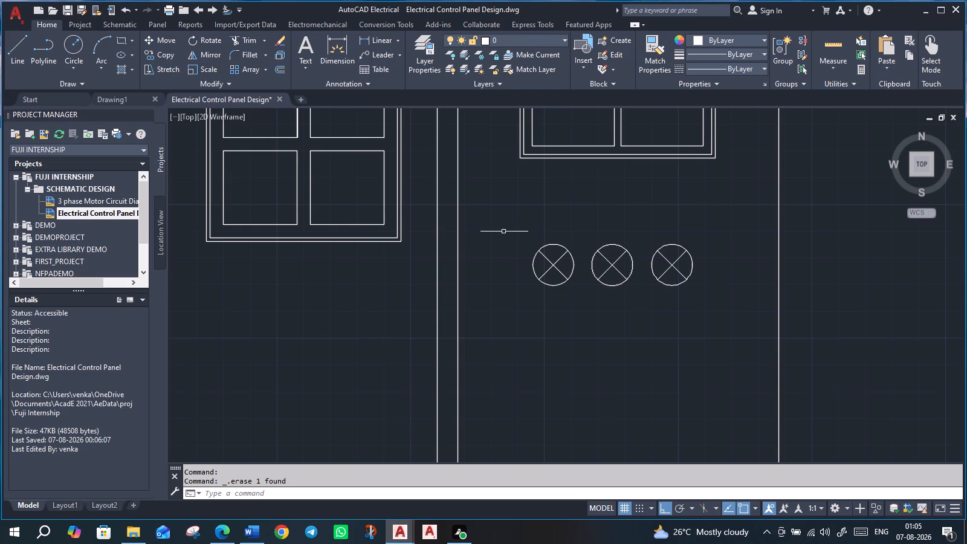
click(516, 227)
click(733, 311)
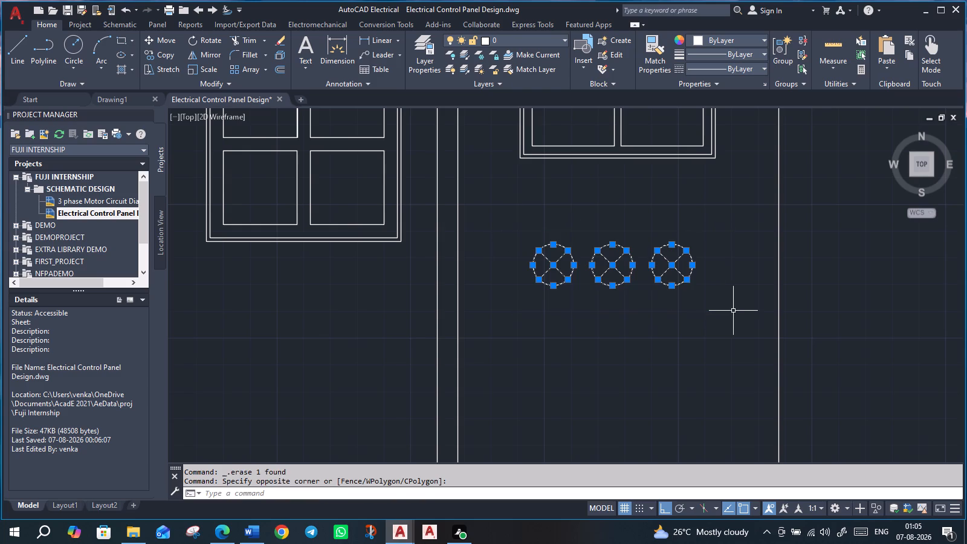
scroll(687, 297, down, 1)
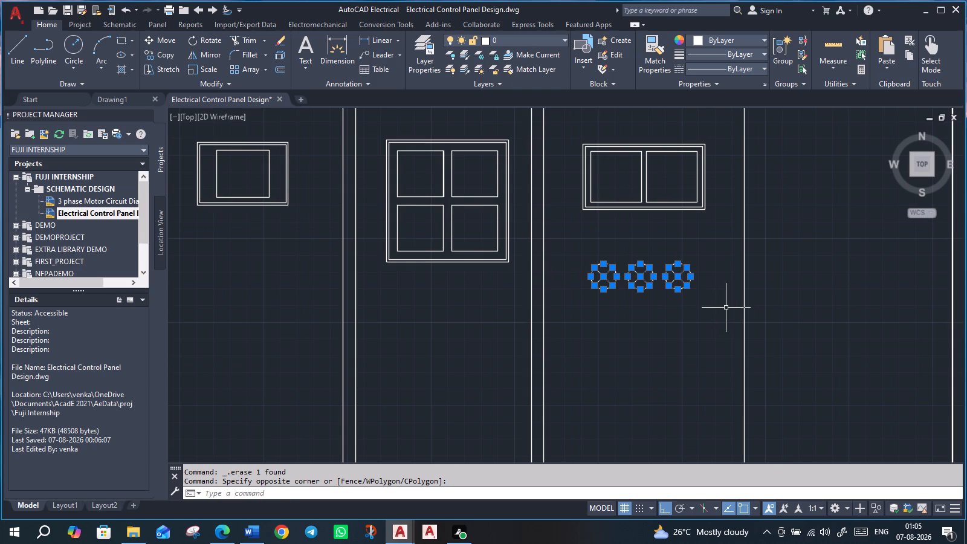
key(m)
key(Return)
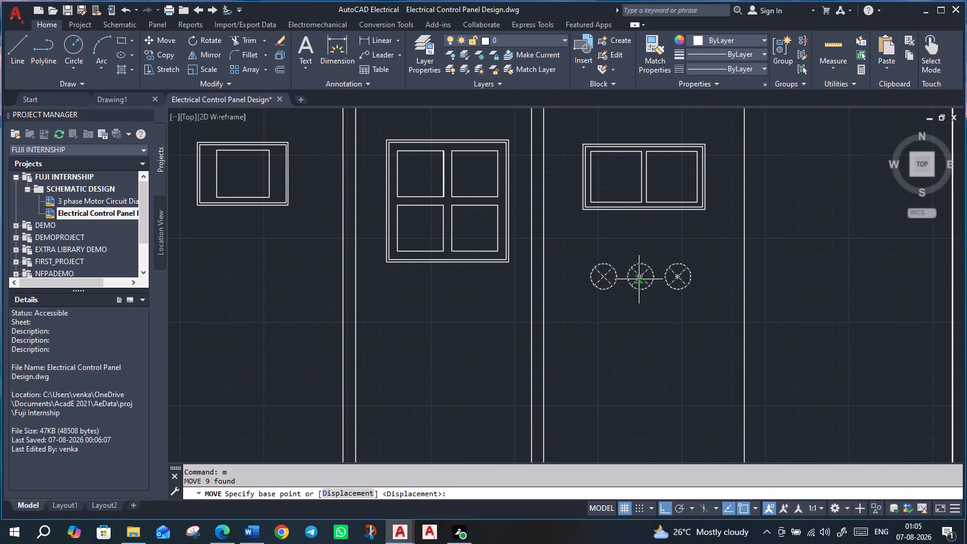
click(642, 276)
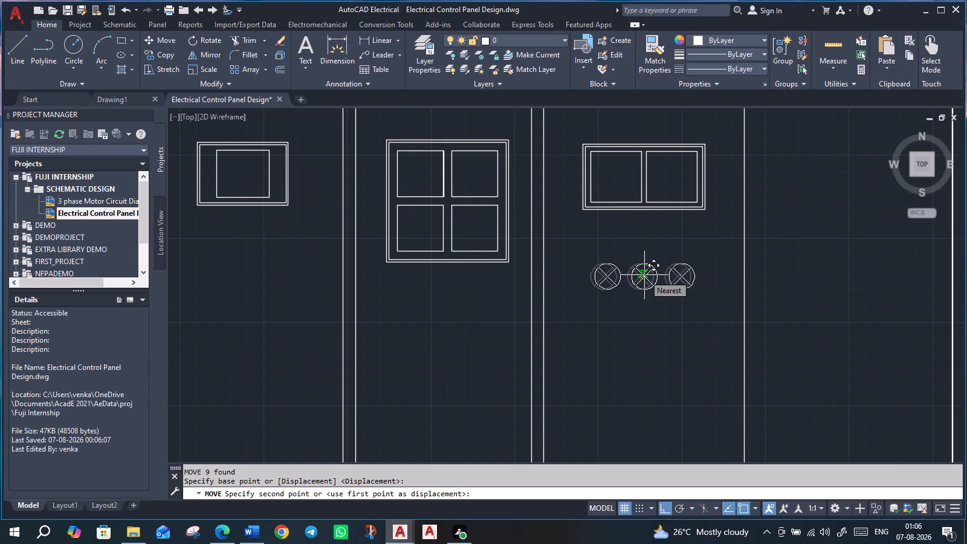
click(644, 275)
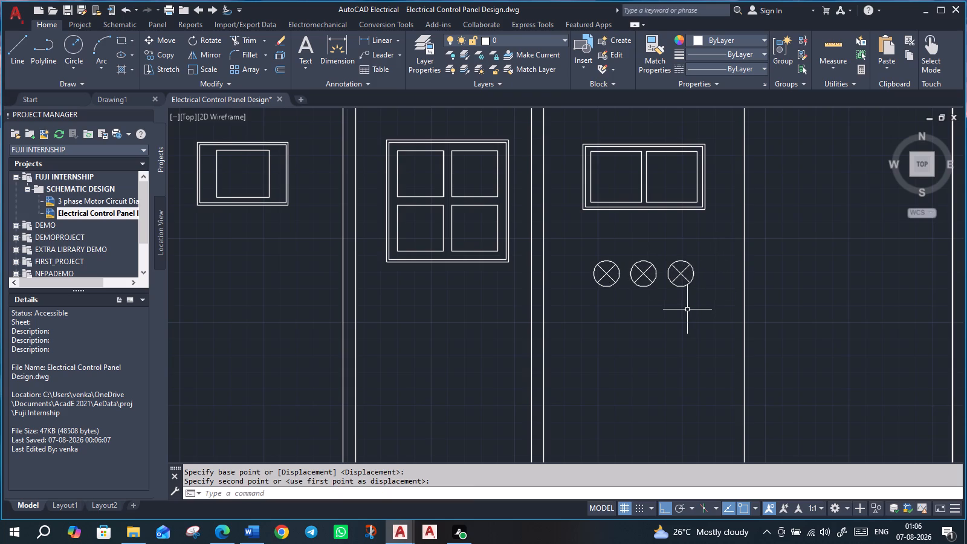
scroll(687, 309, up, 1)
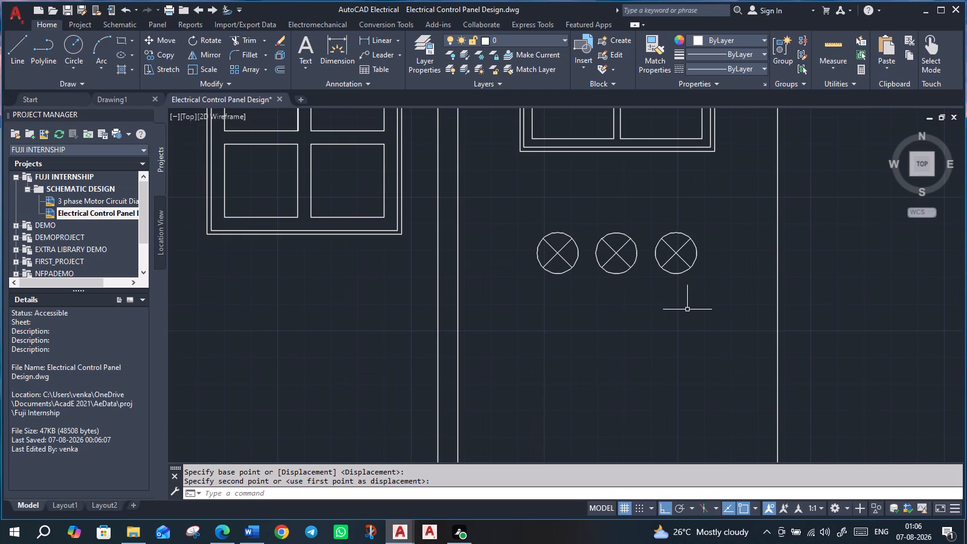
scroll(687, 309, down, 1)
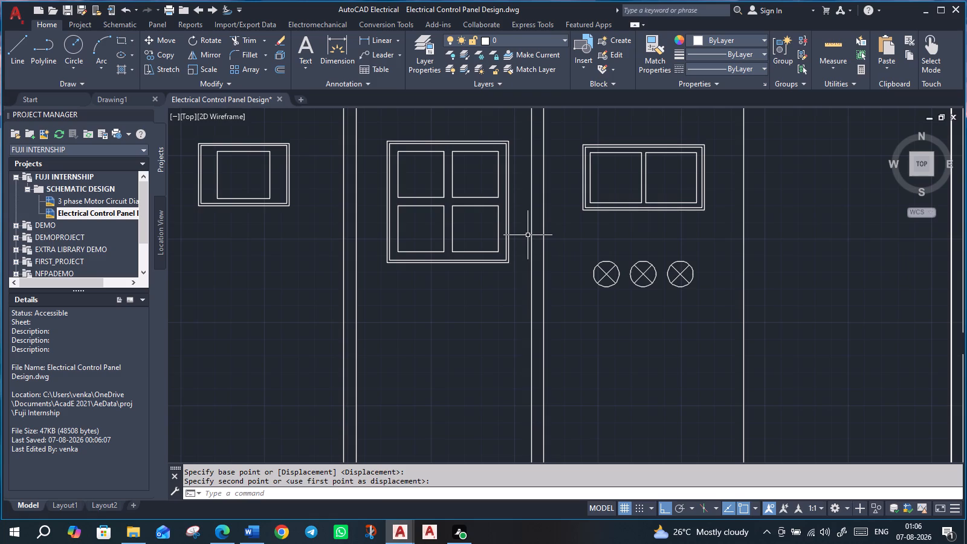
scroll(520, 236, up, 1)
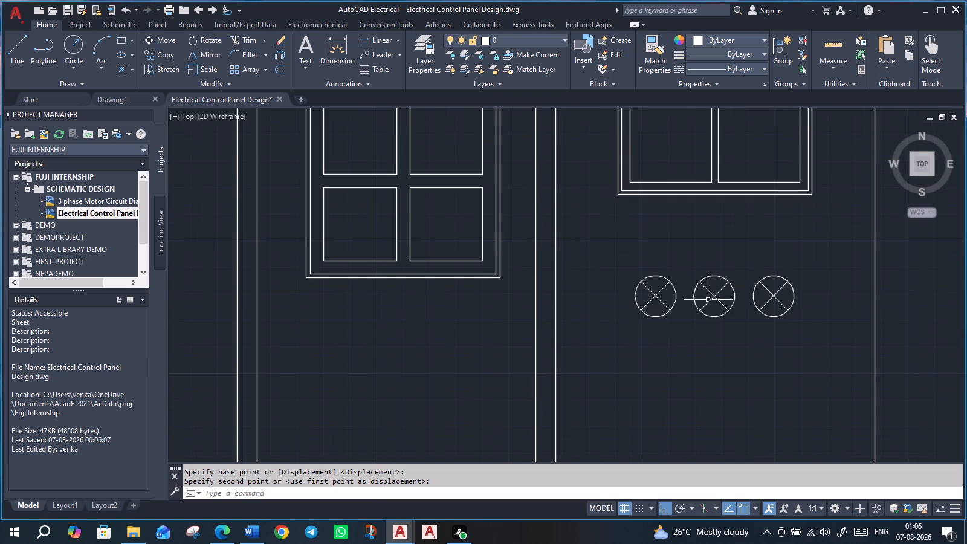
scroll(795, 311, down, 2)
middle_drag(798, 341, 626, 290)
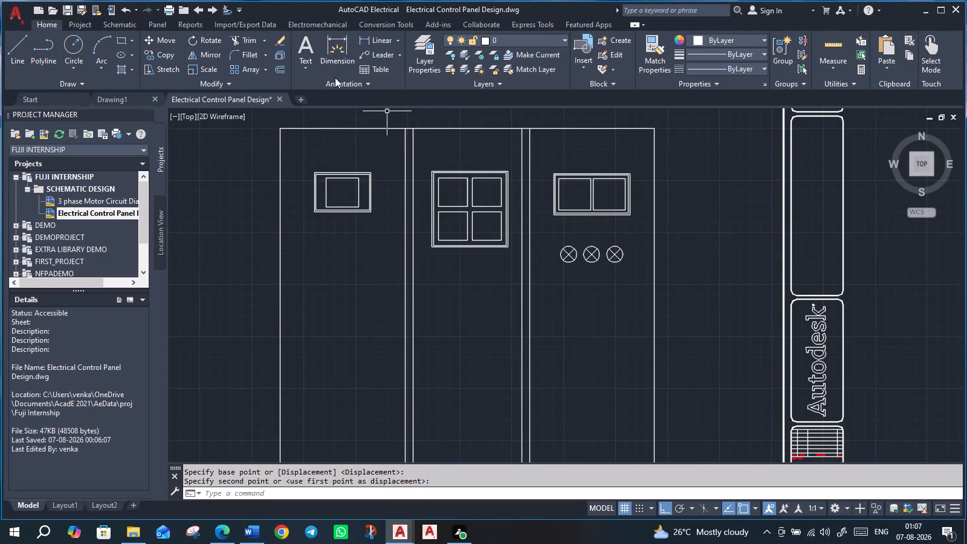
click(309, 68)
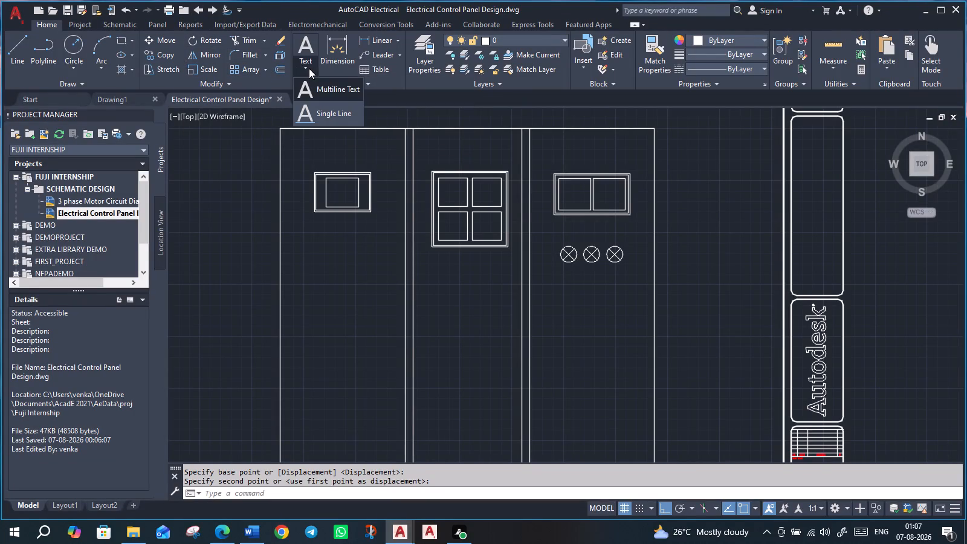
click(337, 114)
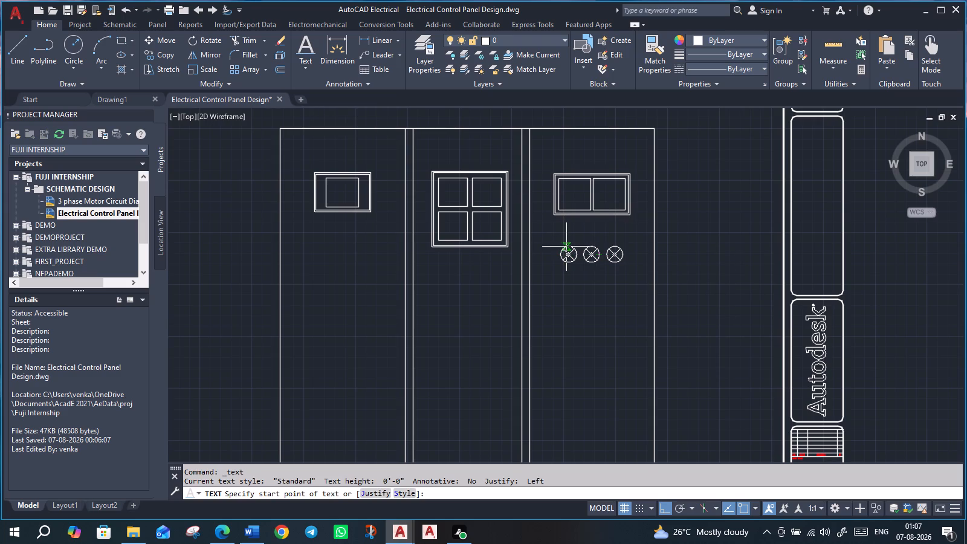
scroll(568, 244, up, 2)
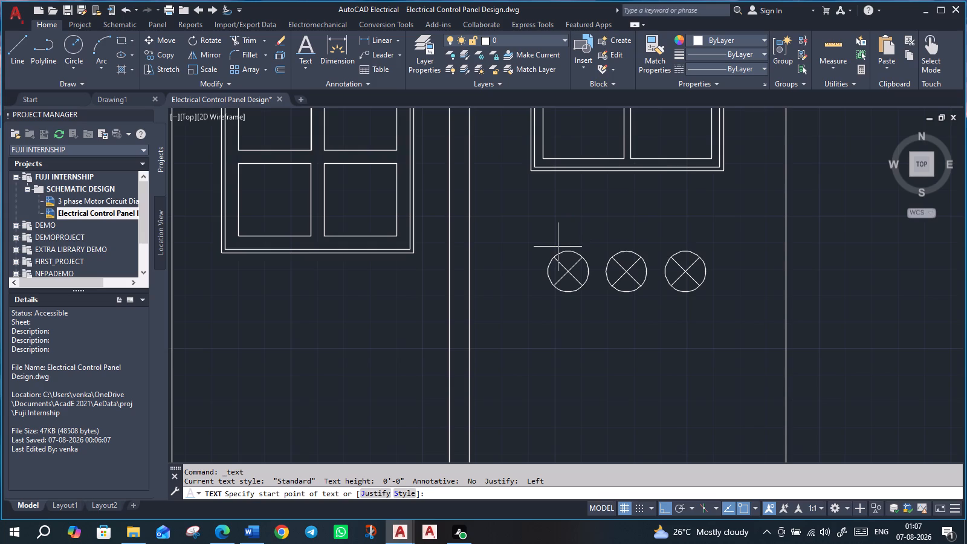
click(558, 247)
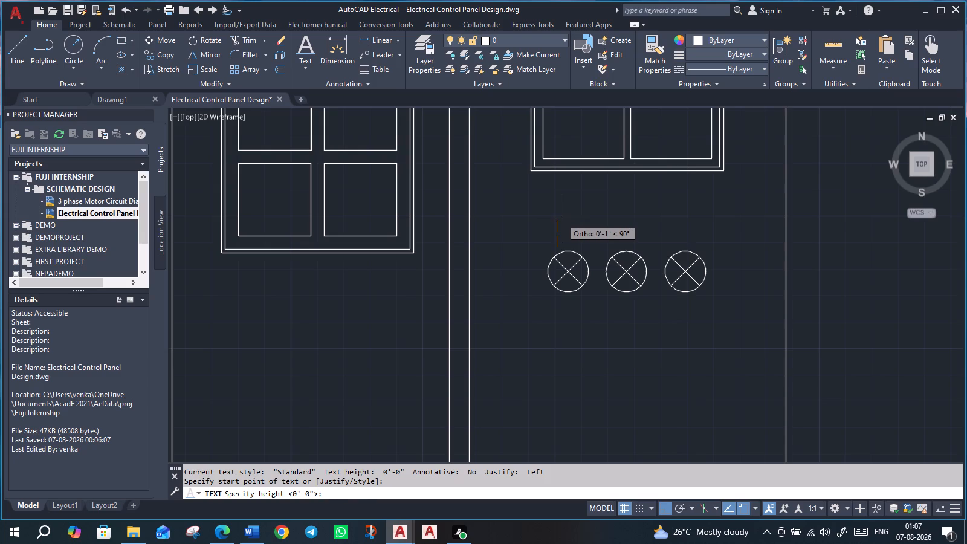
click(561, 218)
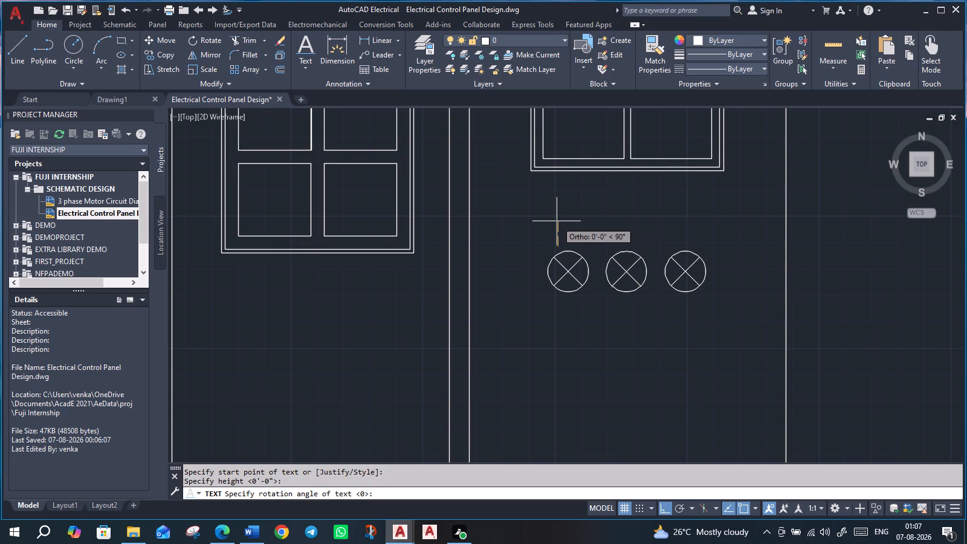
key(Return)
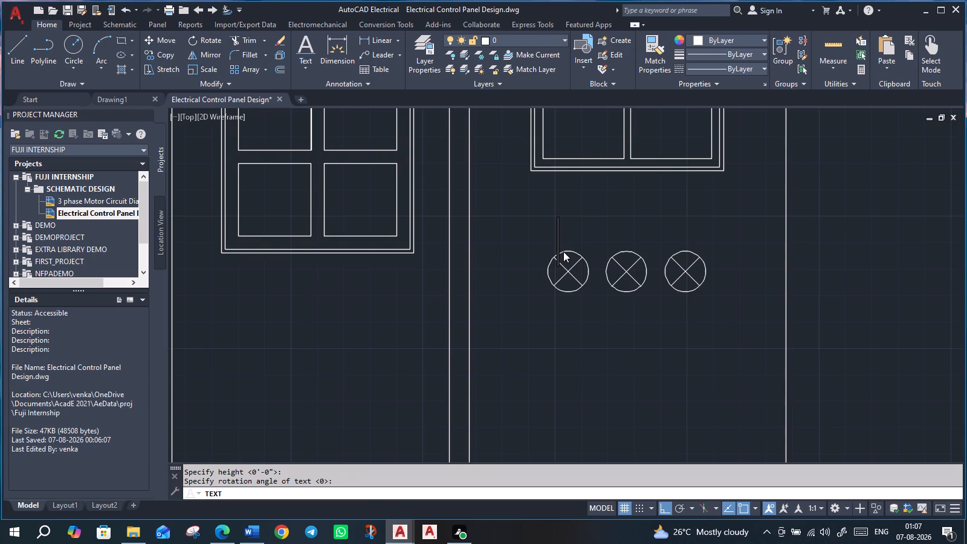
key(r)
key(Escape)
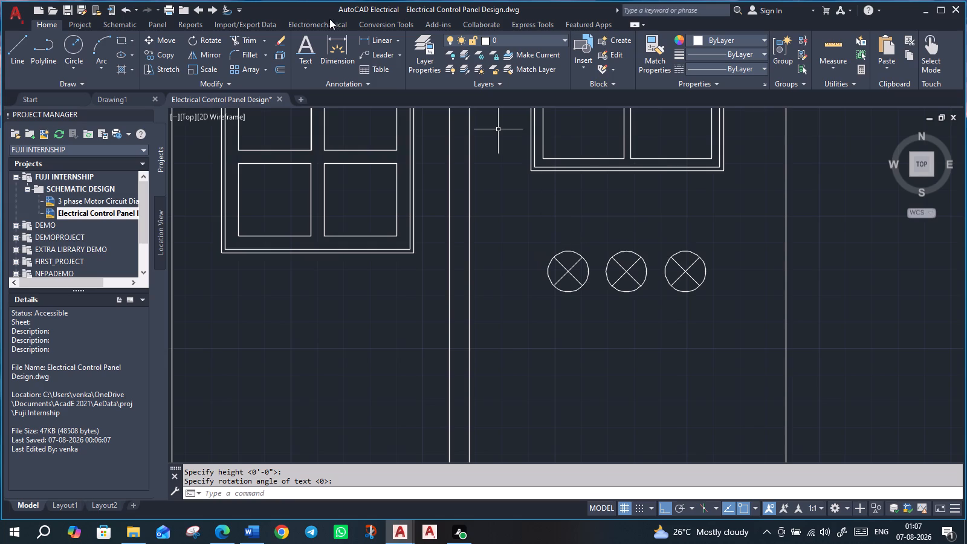
Add the single-line text R, about 1 inch high with zero rotation, just above the first crossed circle.
click(308, 66)
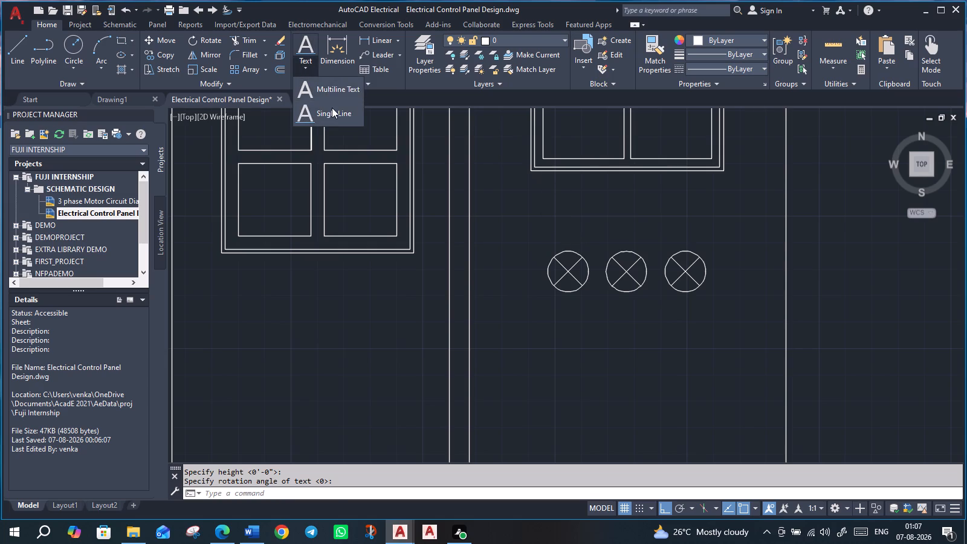
click(332, 112)
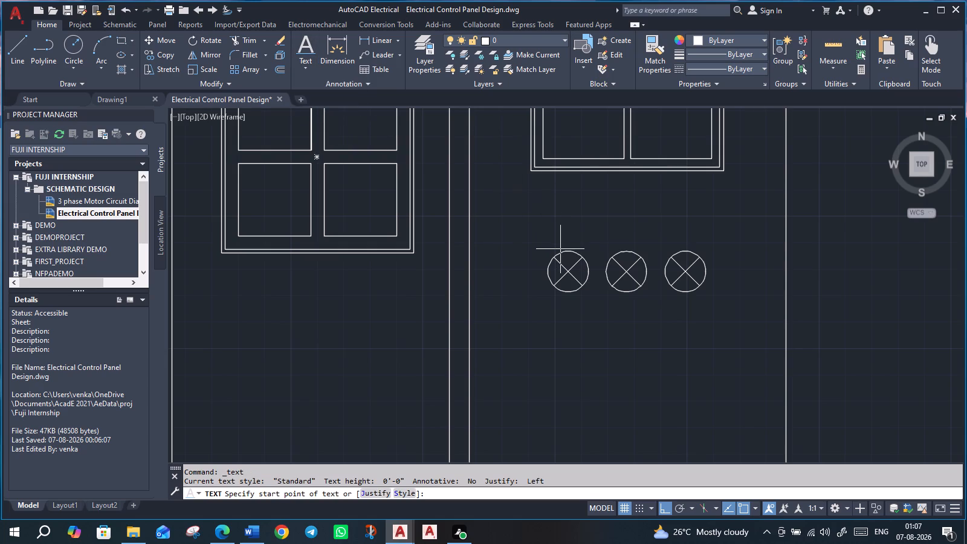
click(560, 249)
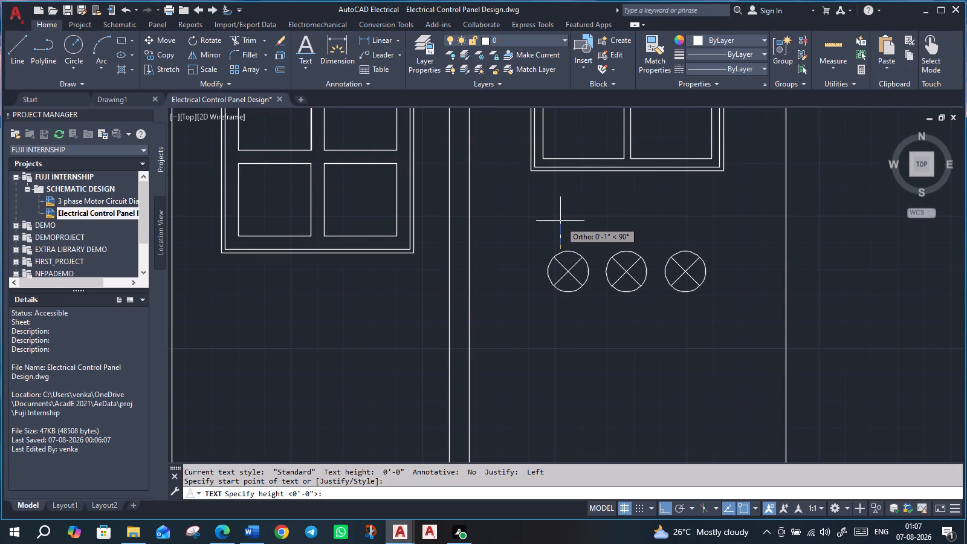
click(560, 218)
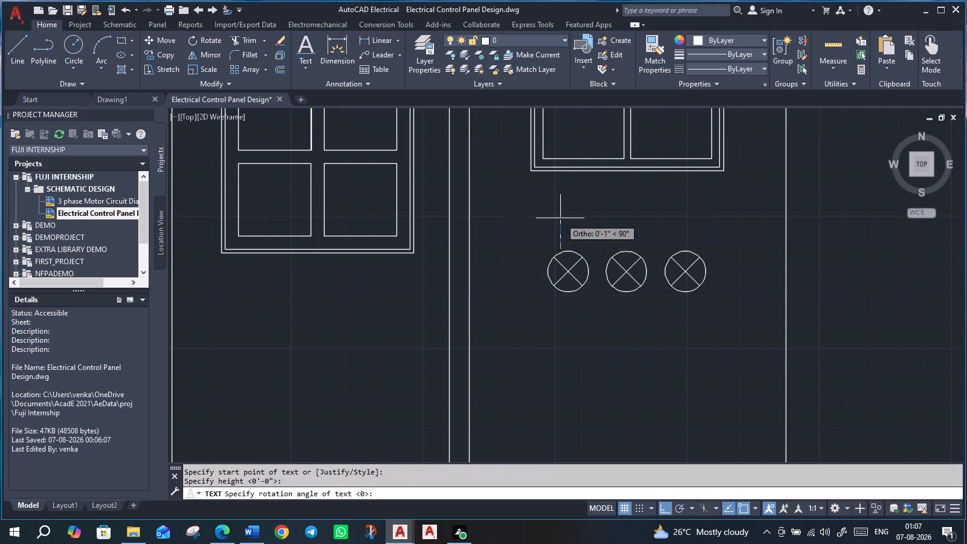
key(Return)
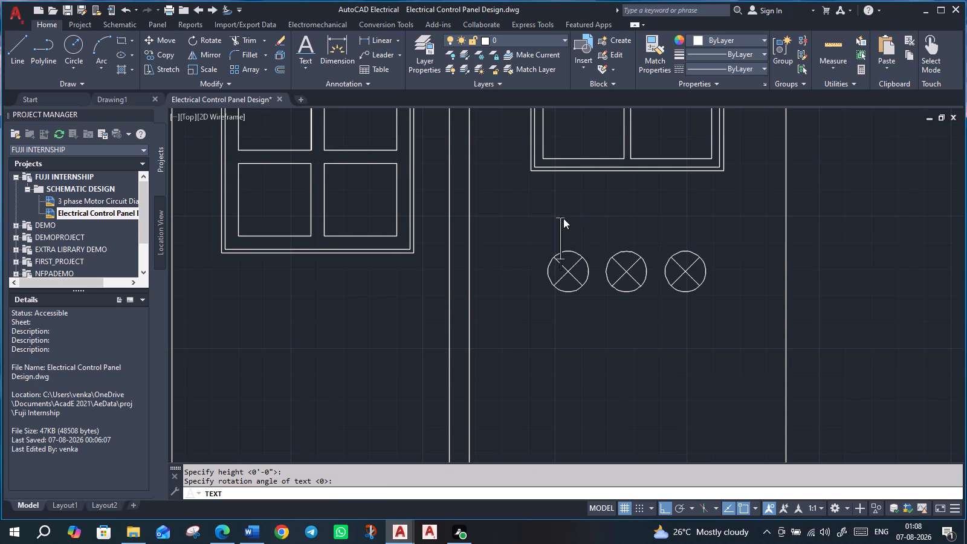
key(r)
key(Return)
key(Return)
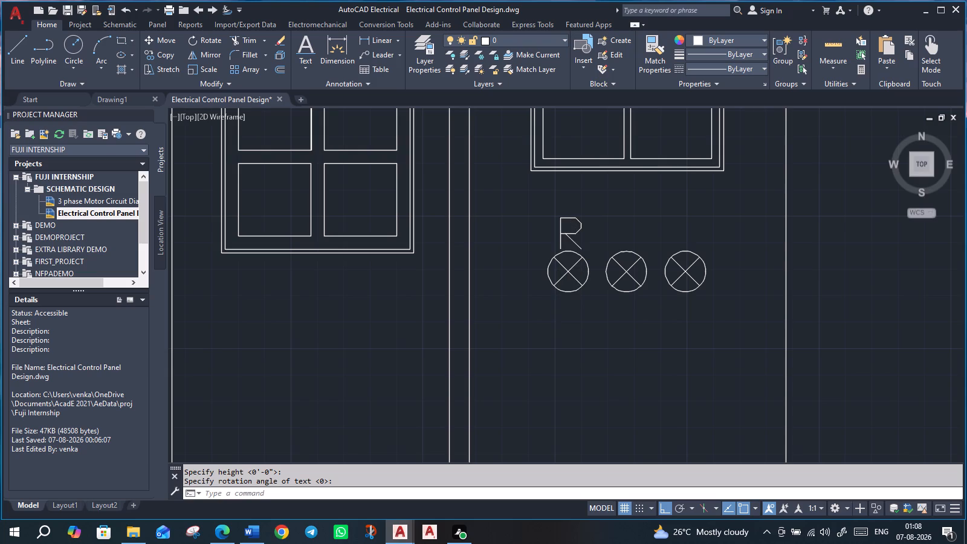
Add the single-line text Y, about 1 inch high with zero rotation, just above the middle crossed circle, level with the R.
scroll(582, 235, down, 1)
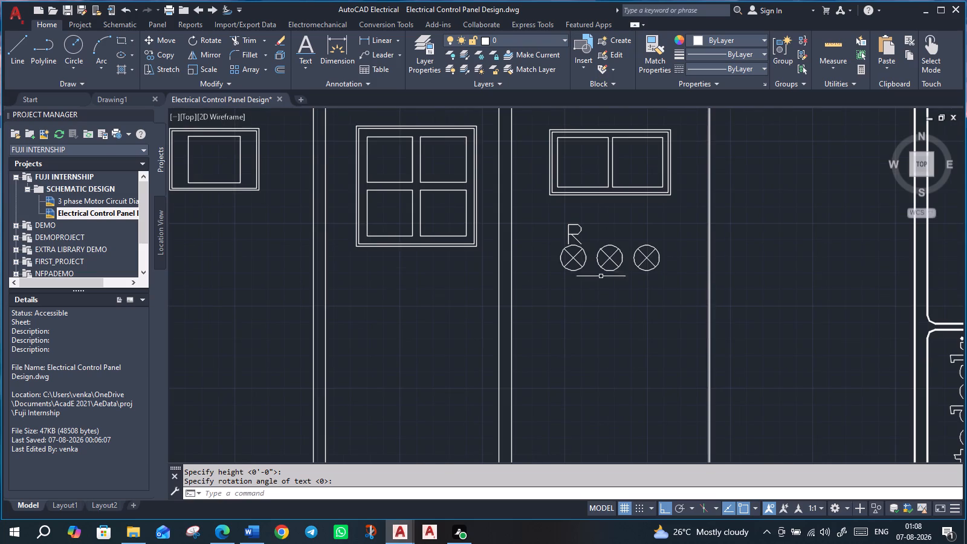
scroll(577, 248, up, 1)
scroll(576, 244, down, 1)
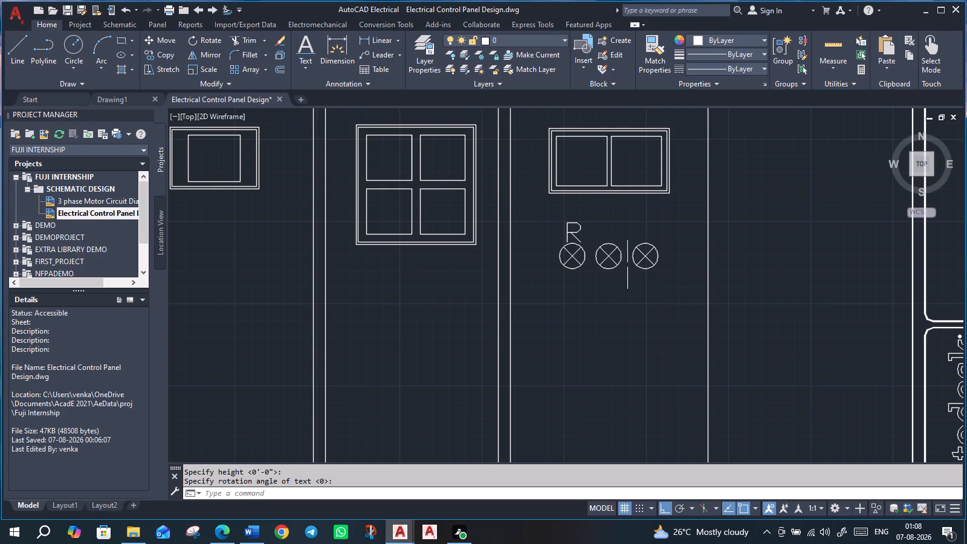
scroll(609, 230, up, 2)
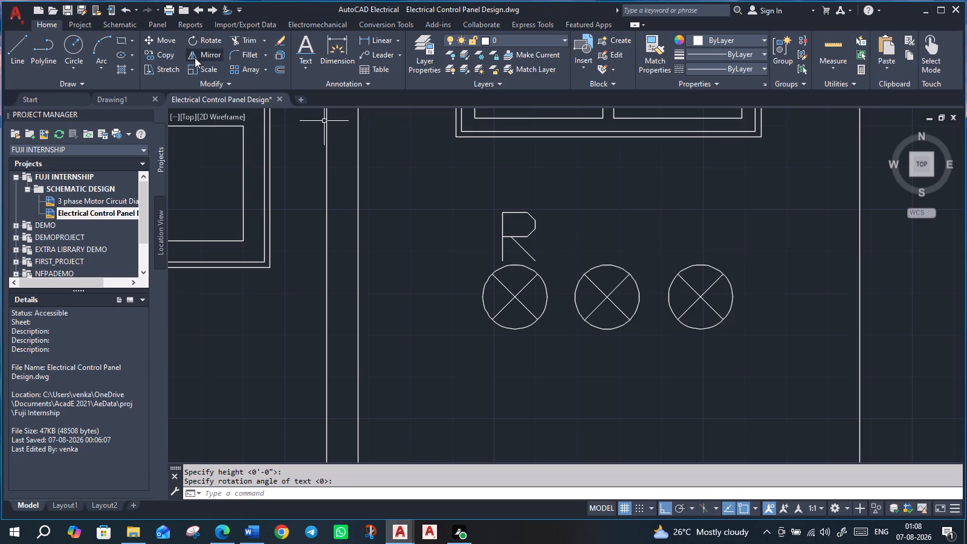
click(305, 63)
click(338, 114)
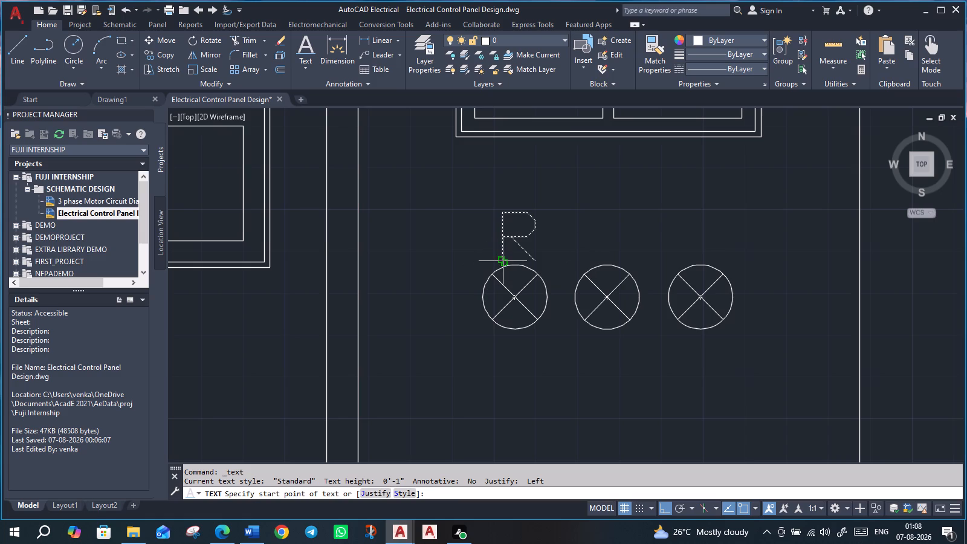
click(591, 261)
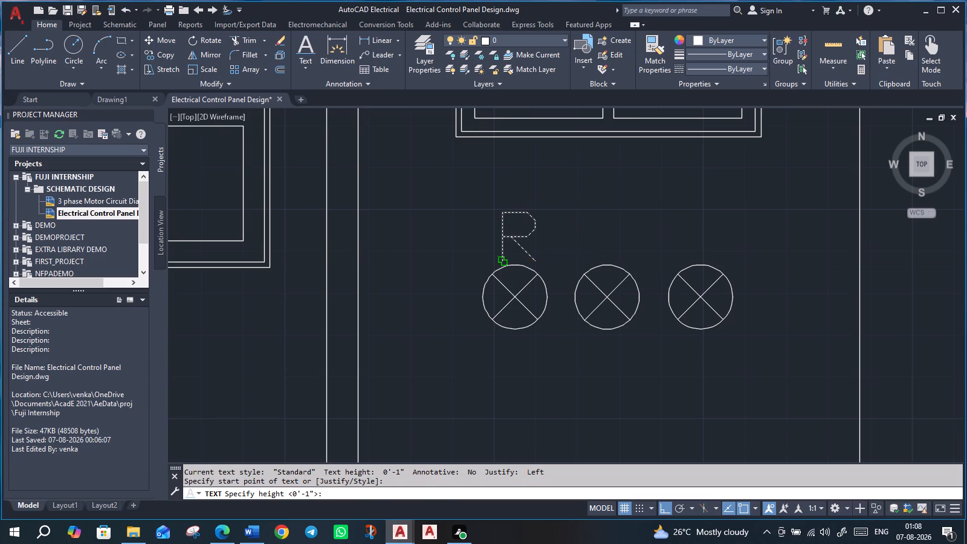
click(590, 211)
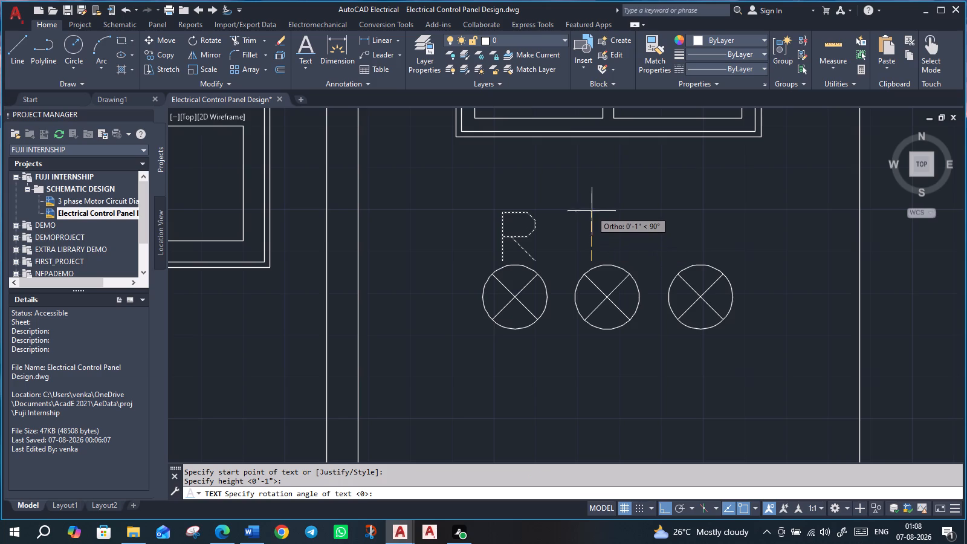
key(Return)
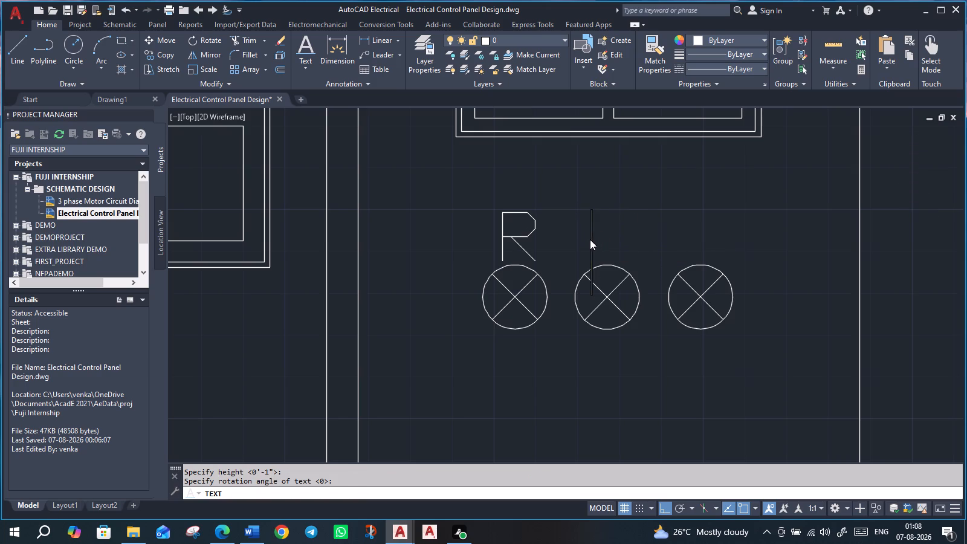
key(y)
key(Return)
key(Return)
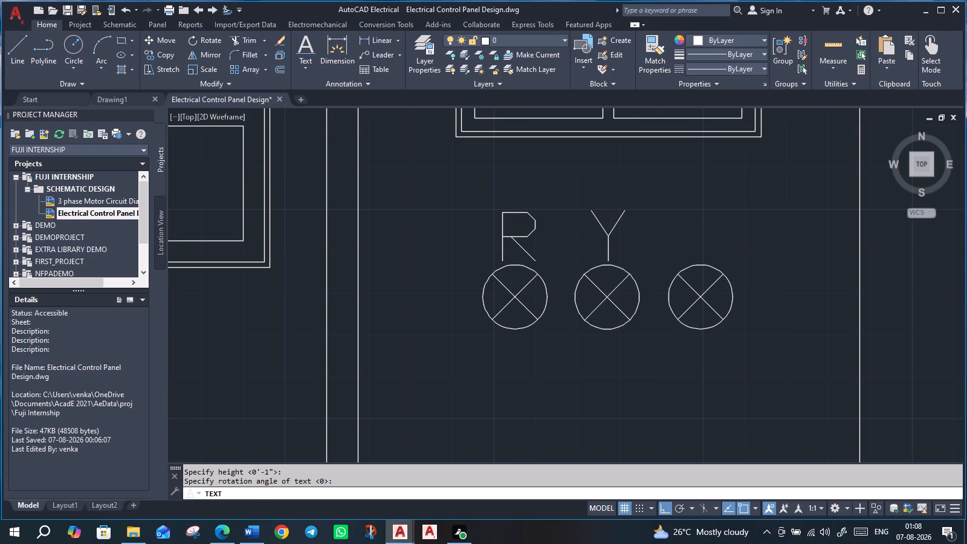
Add the single-line text B, about 1 inch high with zero rotation, just above the third crossed circle, level with the R.
scroll(581, 305, down, 1)
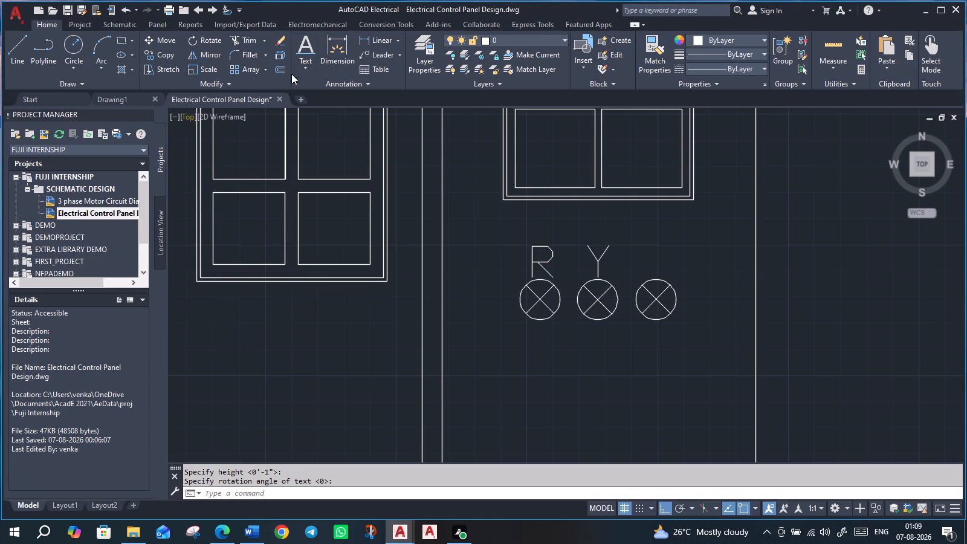
click(305, 66)
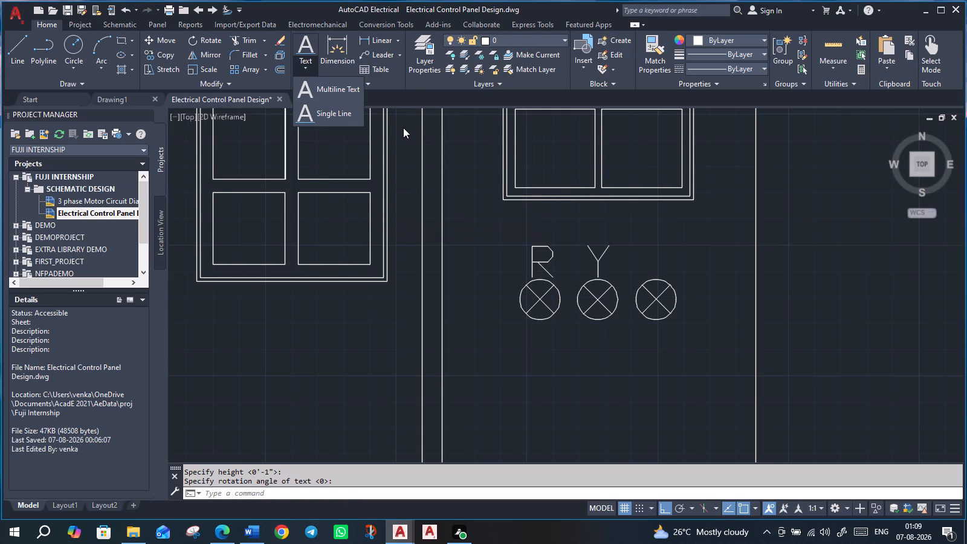
click(334, 117)
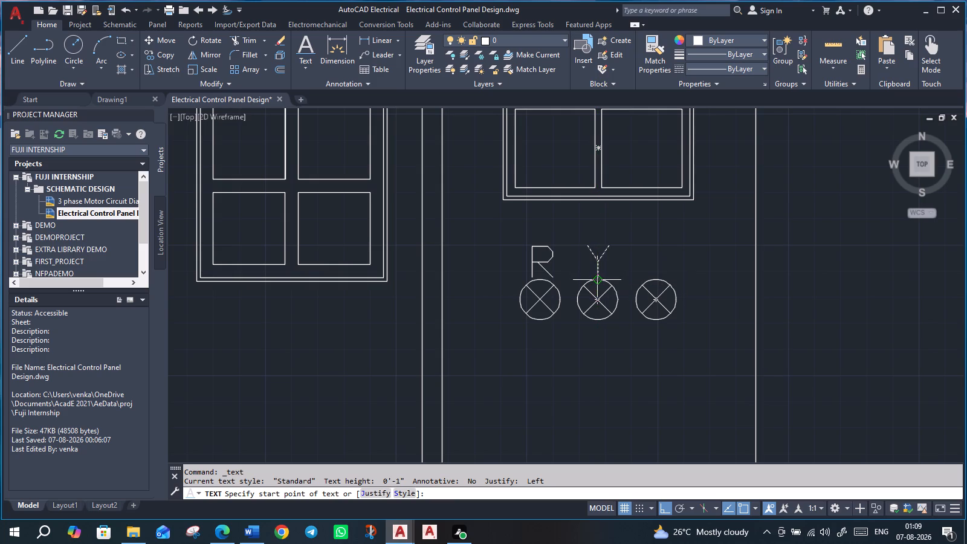
scroll(598, 276, up, 4)
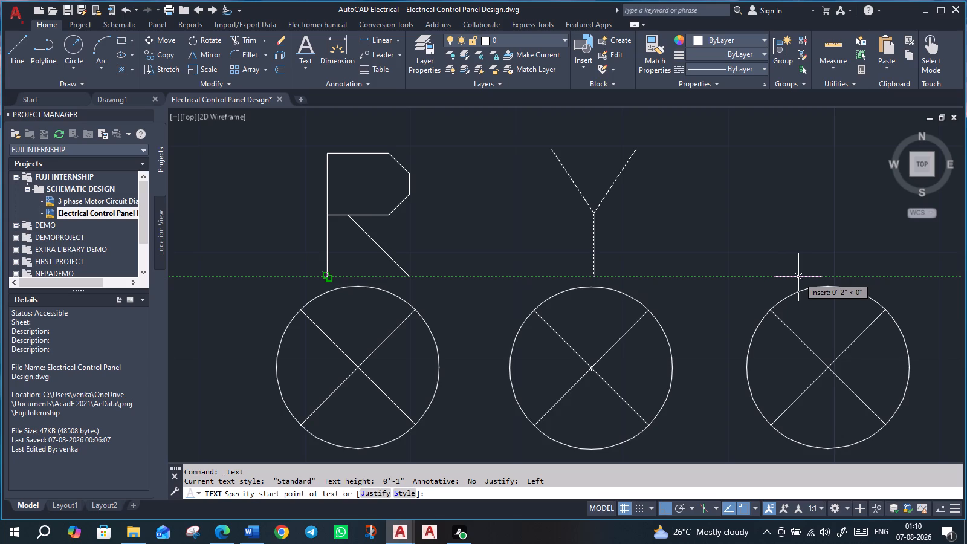
click(801, 277)
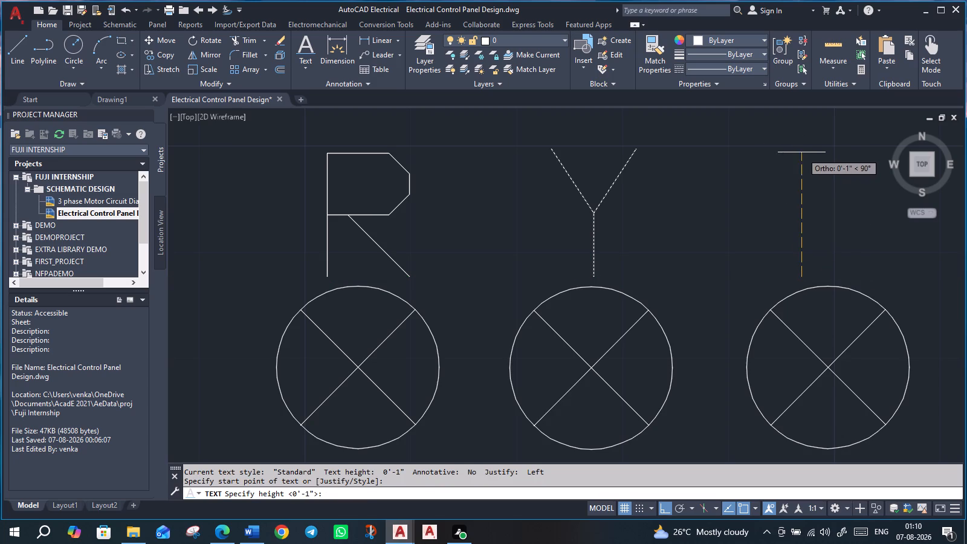
click(801, 151)
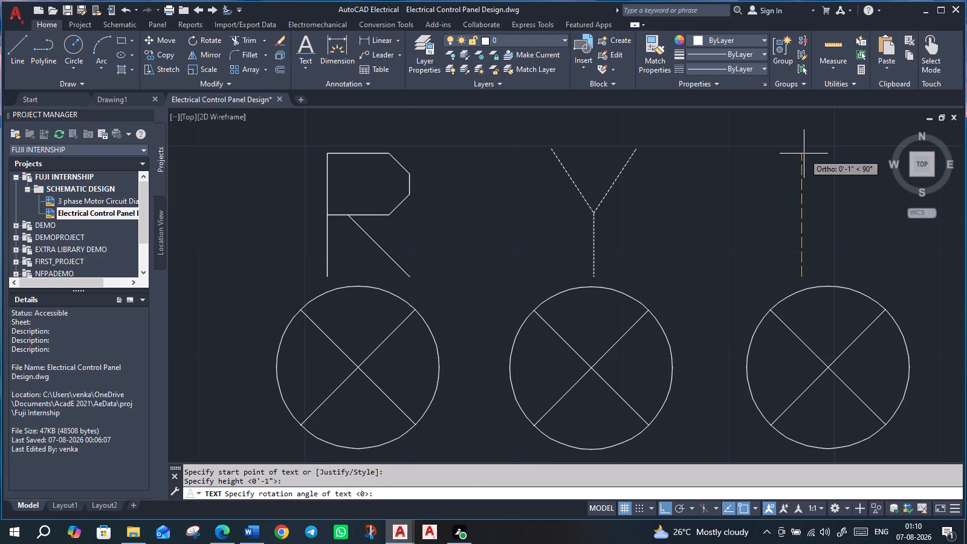
key(Return)
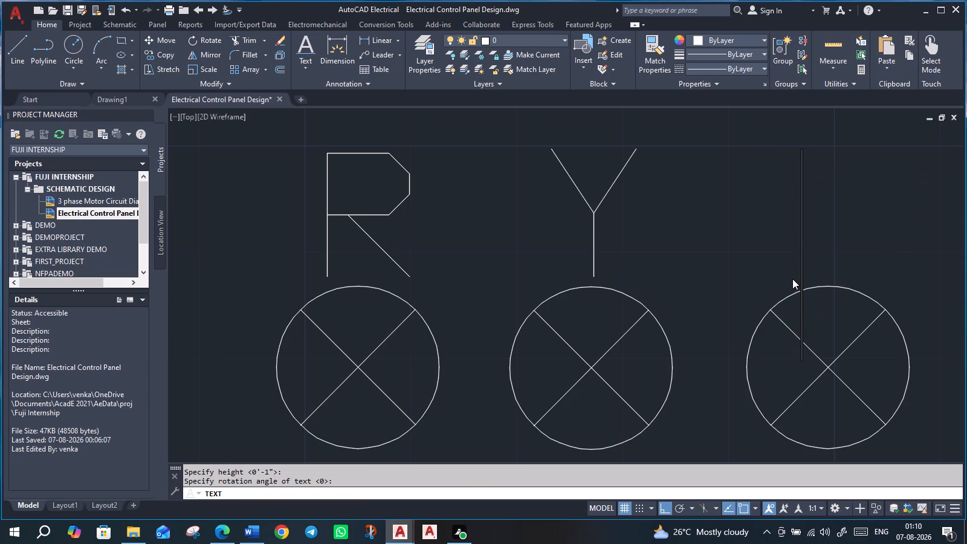
key(b)
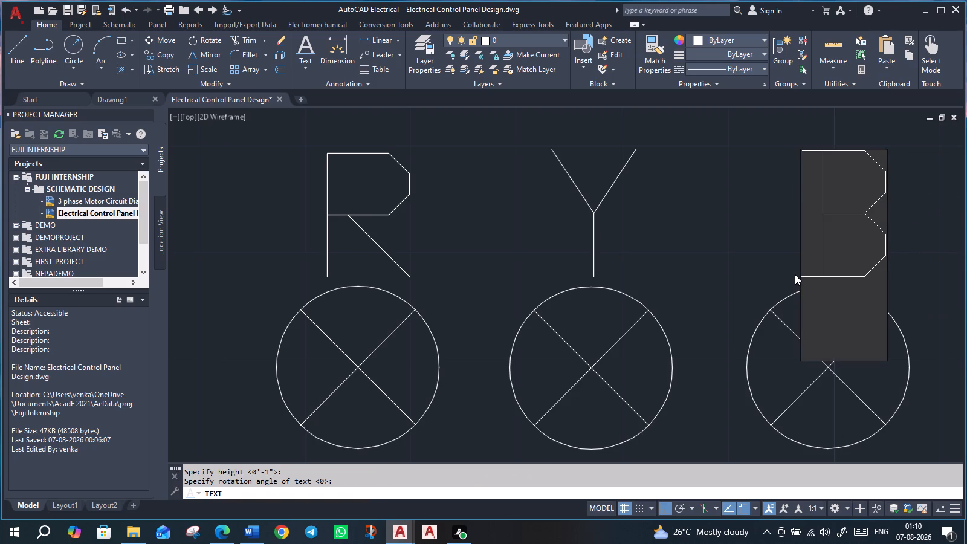
key(Return)
key(Return)
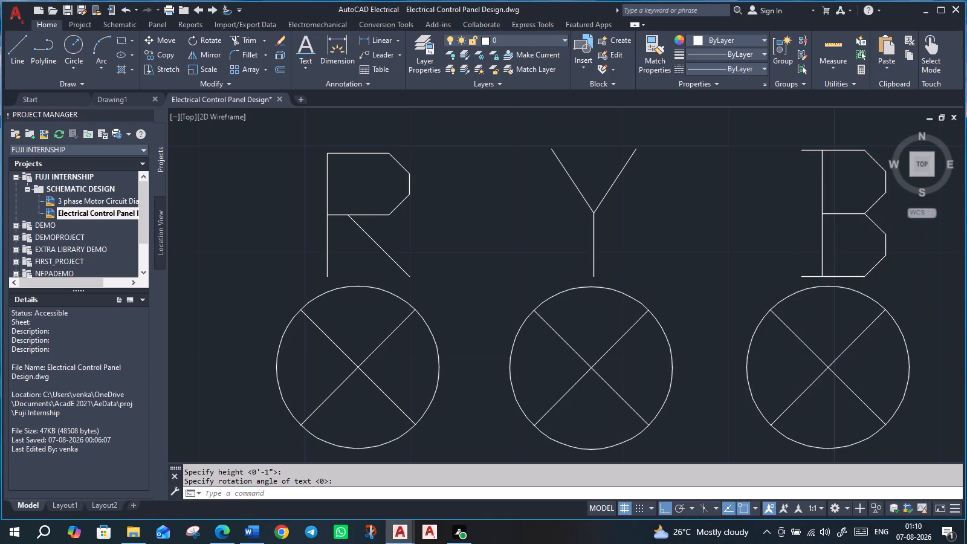
Move the letter B slightly left to centre it over the third crossed circle.
scroll(795, 286, down, 1)
middle_drag(933, 306, 782, 279)
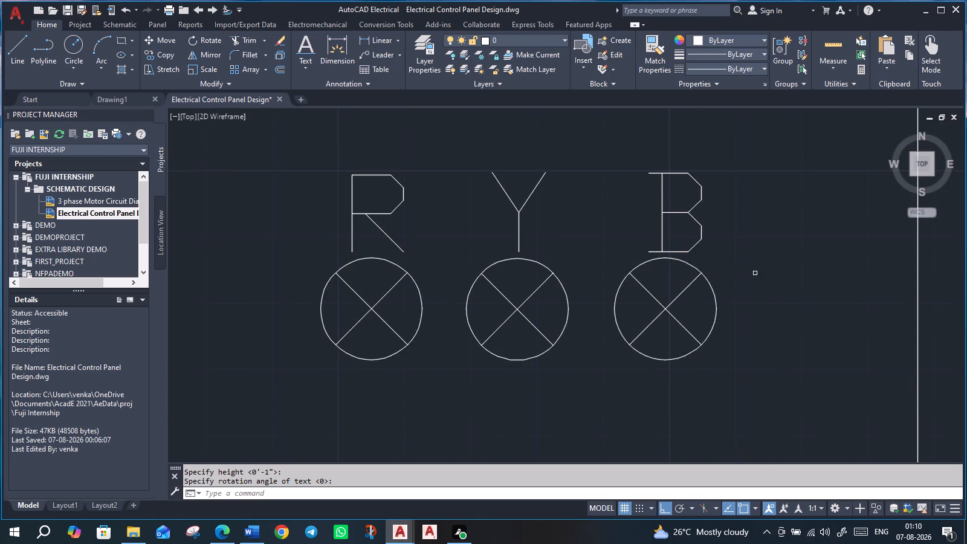
scroll(755, 273, down, 1)
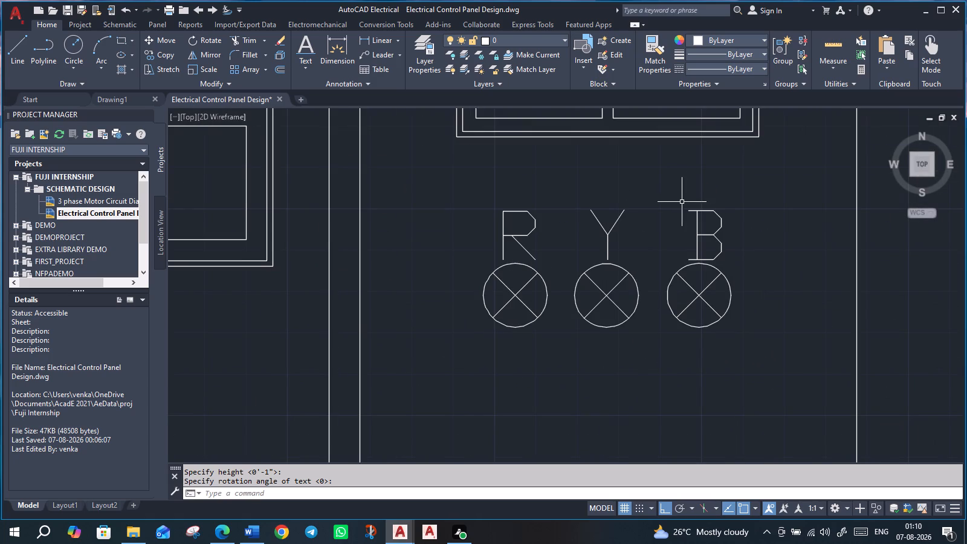
click(682, 202)
click(749, 265)
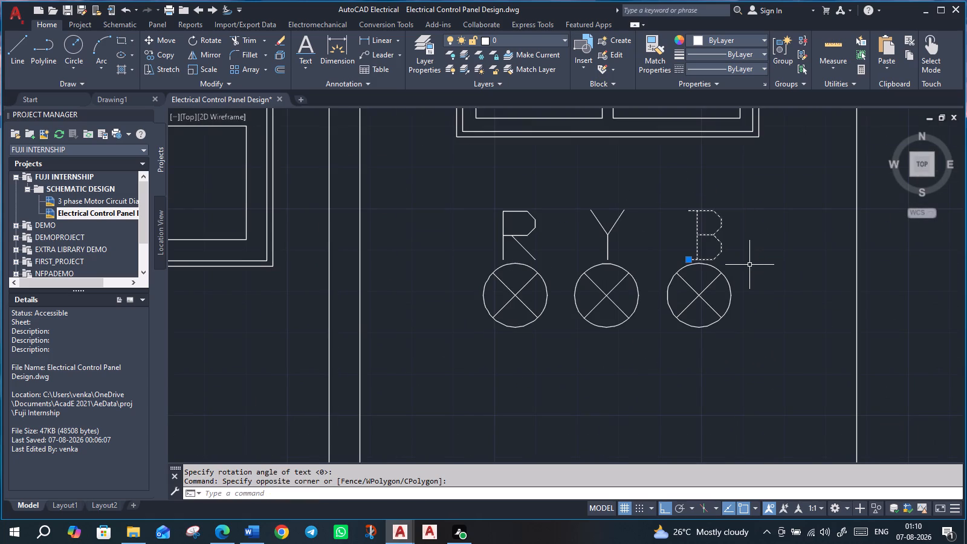
drag(690, 261, 685, 262)
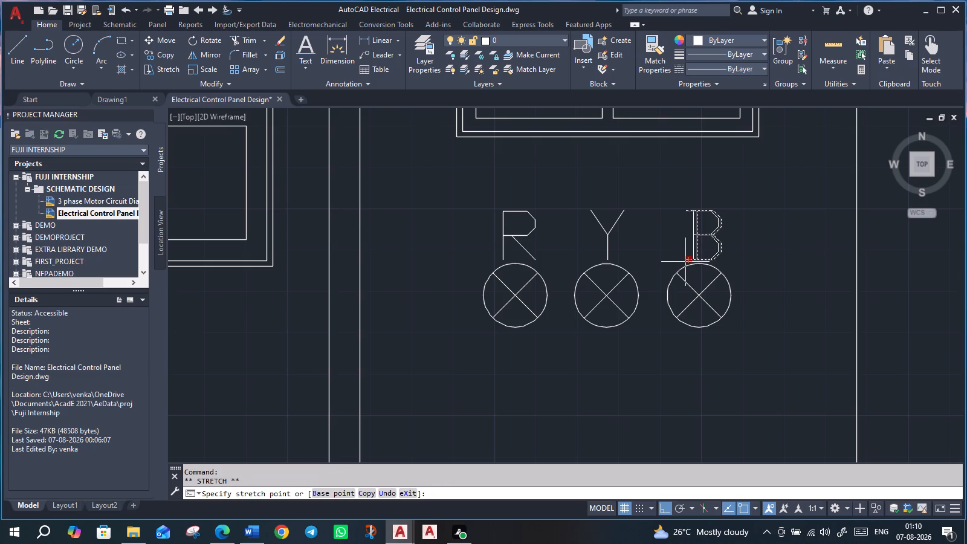
drag(685, 262, 682, 262)
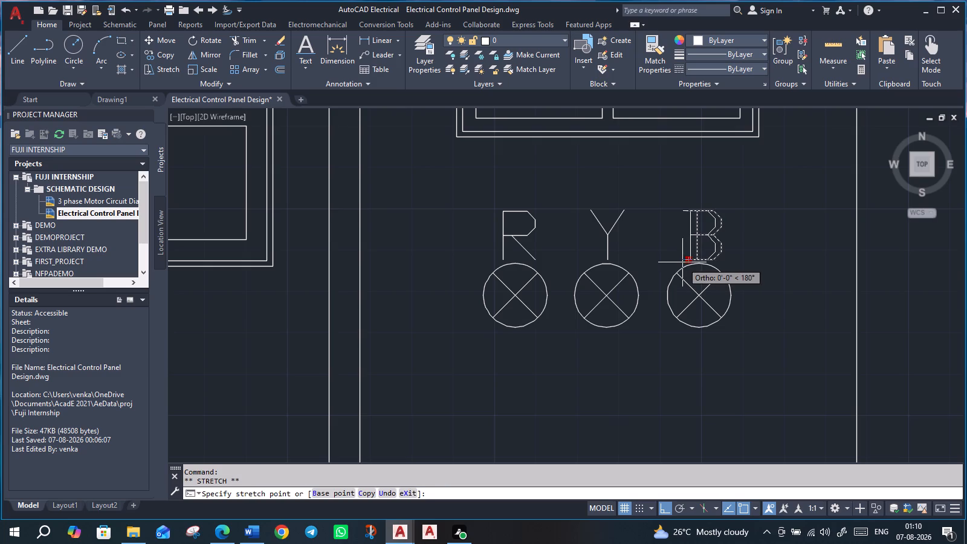
click(682, 262)
click(781, 255)
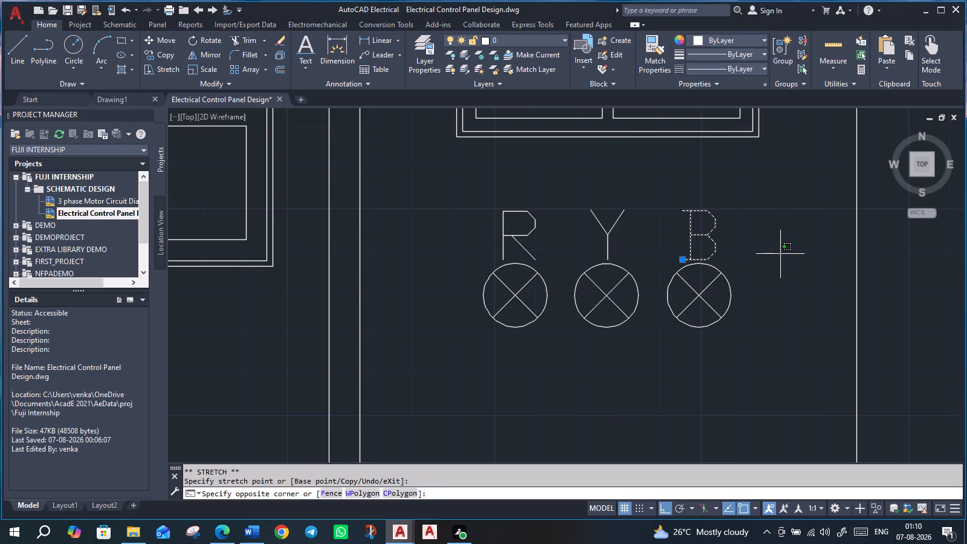
key(Escape)
key(Escape)
Move the letter R slightly straight up to widen its gap to the first crossed circle.
scroll(768, 273, down, 1)
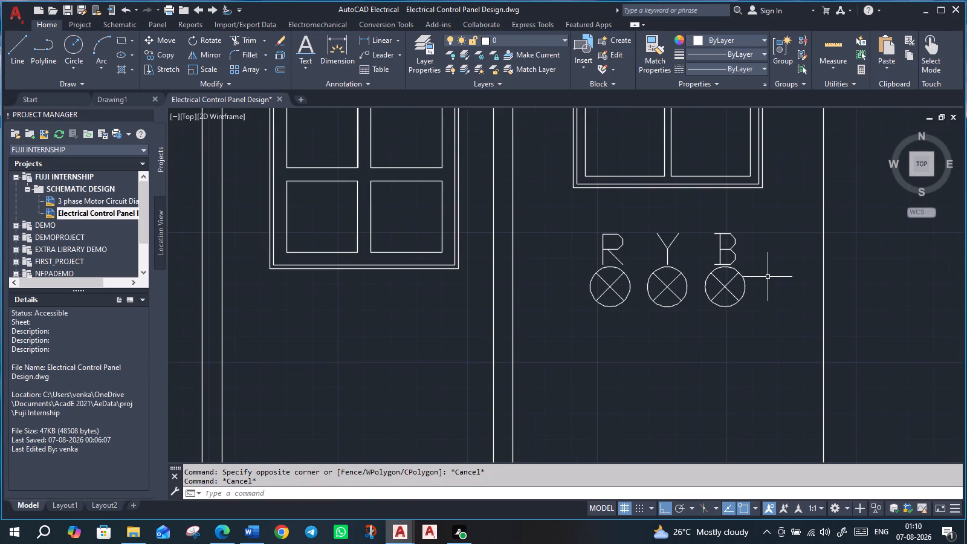
middle_drag(771, 345, 722, 317)
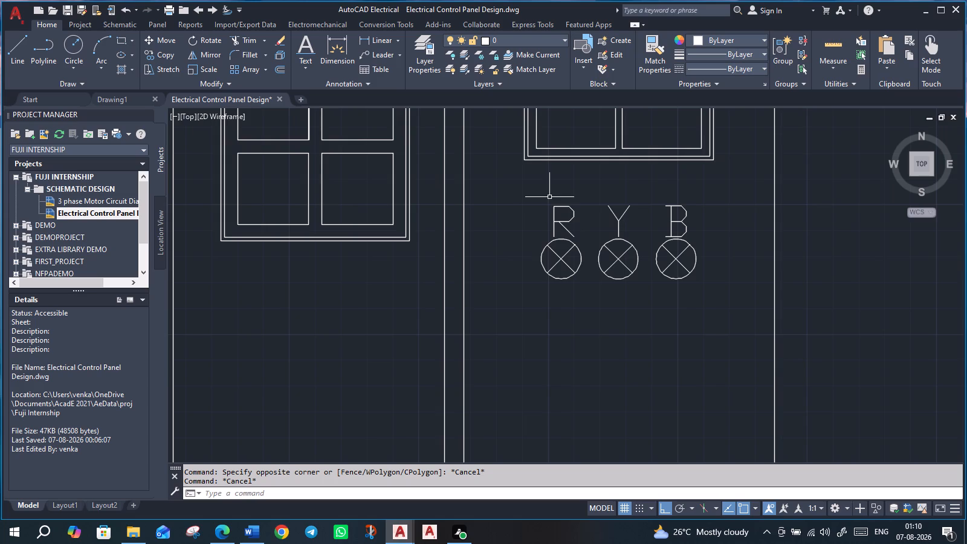
scroll(608, 297, down, 2)
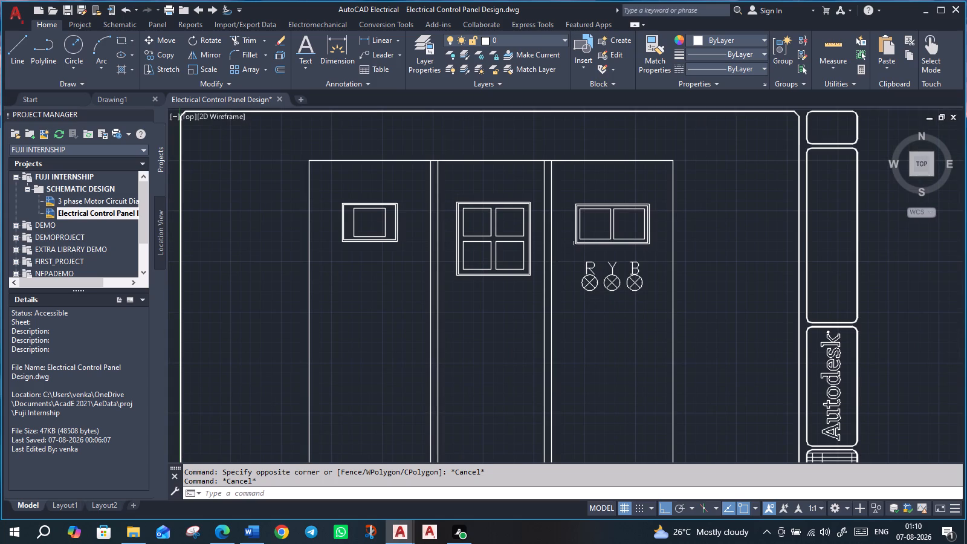
scroll(597, 265, up, 2)
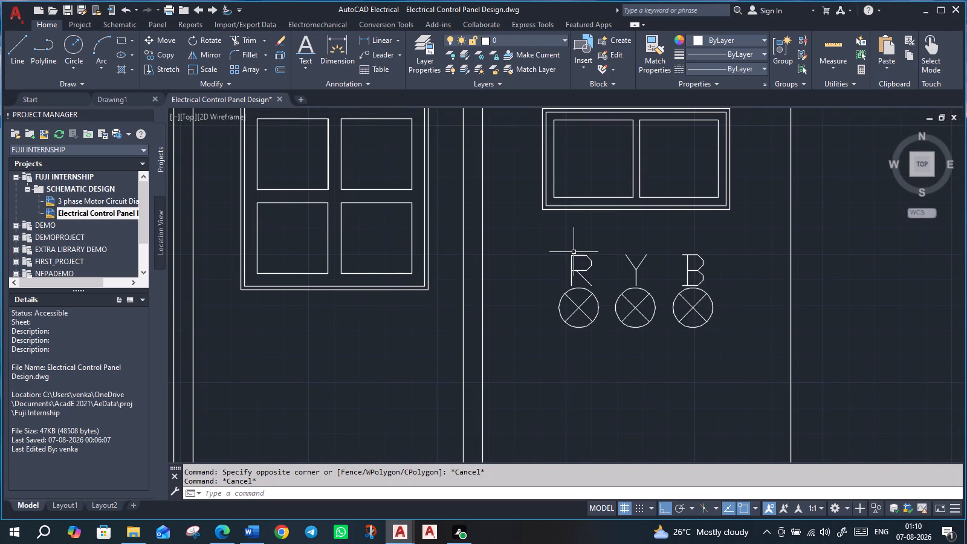
click(572, 255)
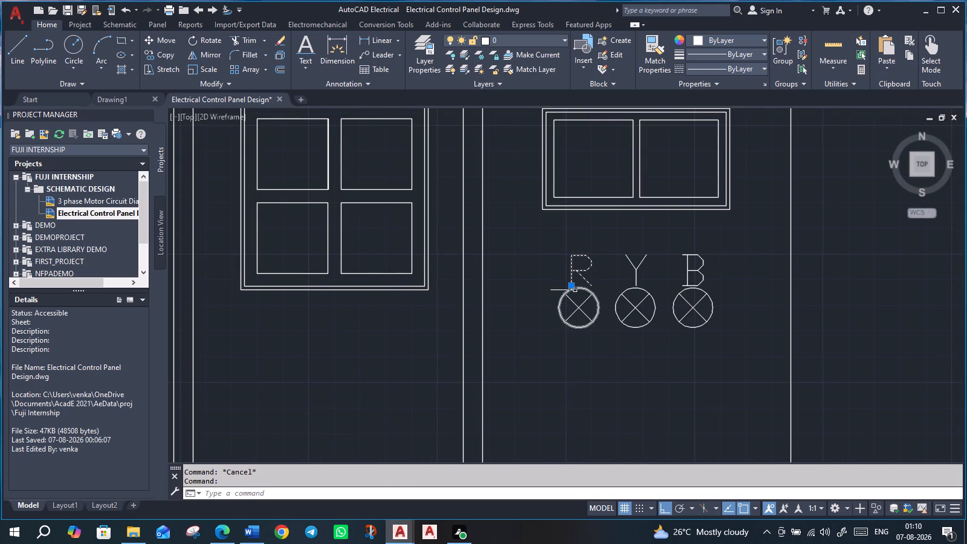
drag(571, 287, 573, 278)
click(573, 278)
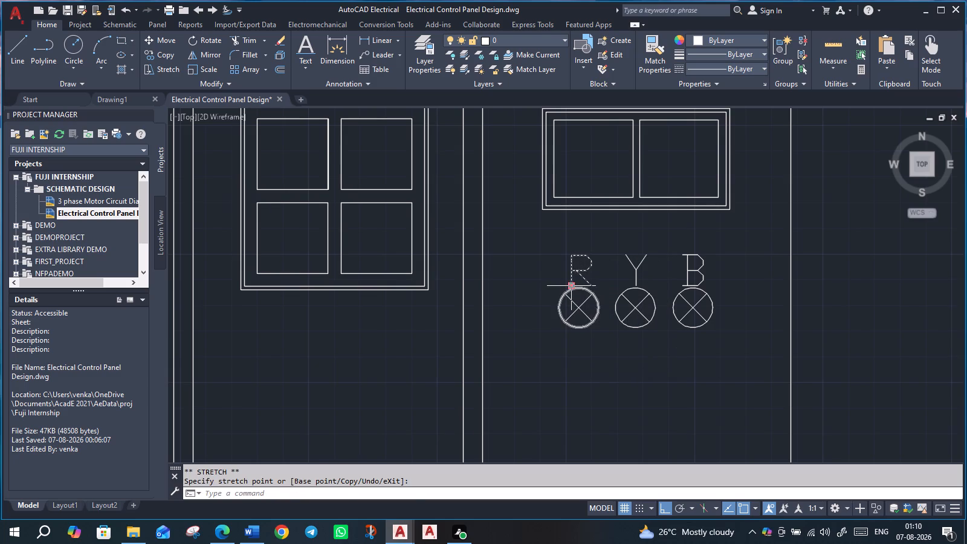
drag(572, 287, 575, 280)
click(575, 280)
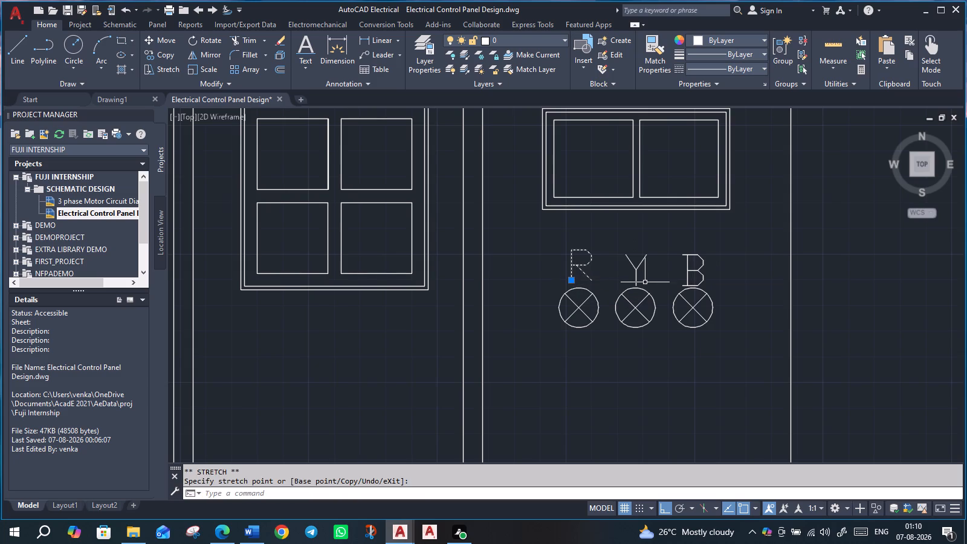
Move the letter Y slightly straight up above the middle crossed circle, level with the raised R.
click(637, 283)
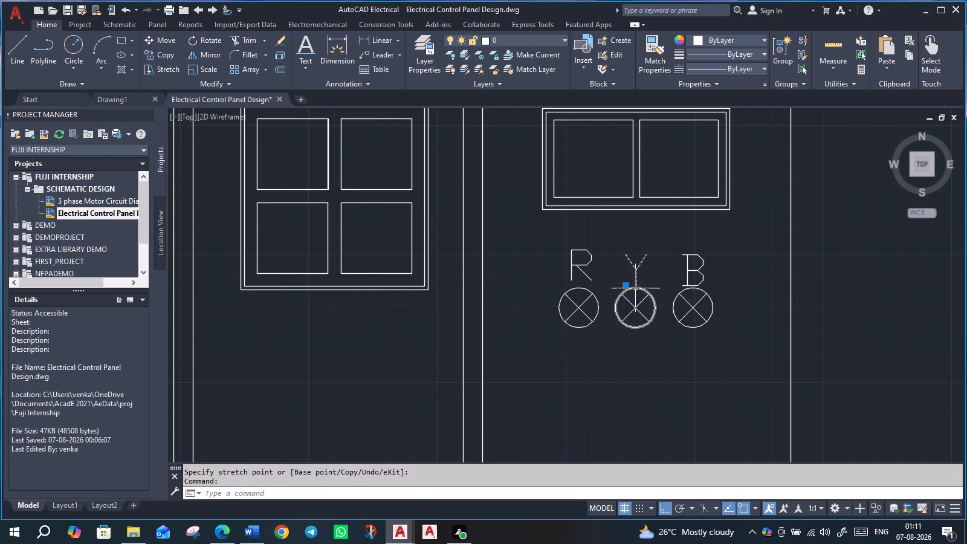
drag(626, 288, 626, 279)
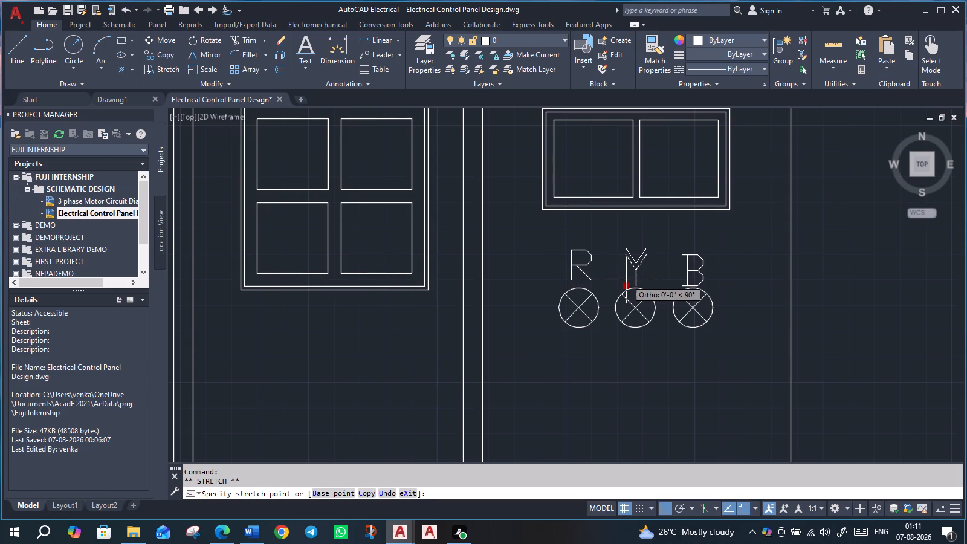
drag(626, 279, 627, 279)
click(627, 279)
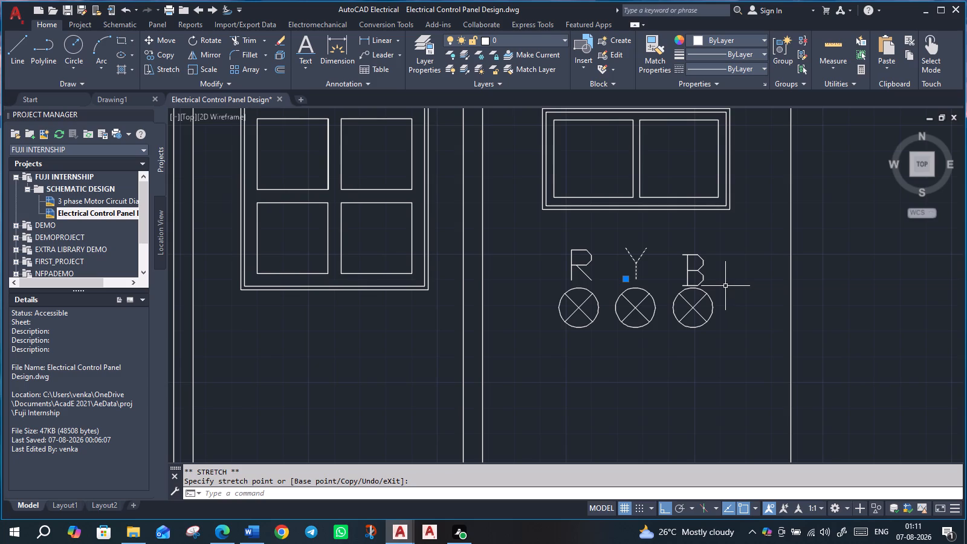
Move the letter B slightly straight up above the third crossed circle, level with the raised R and Y.
click(684, 285)
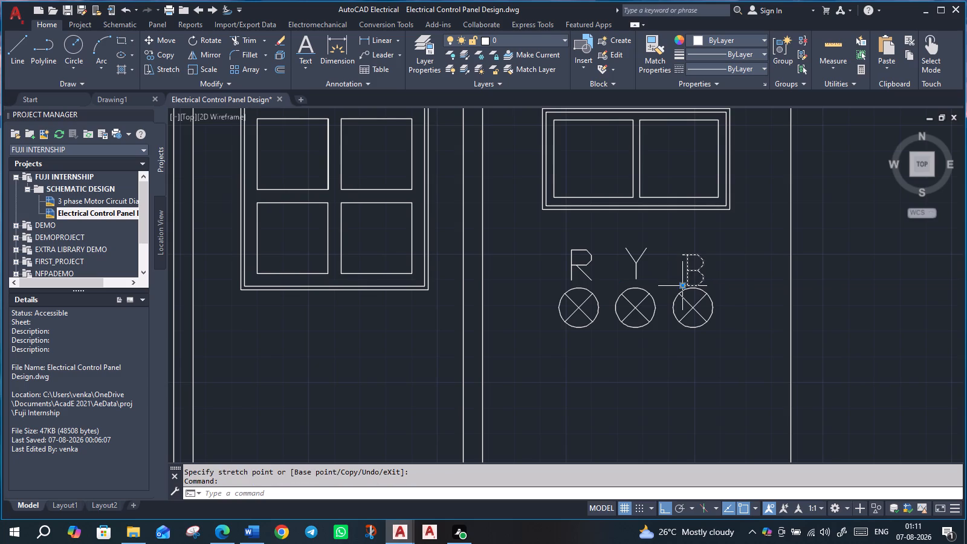
drag(682, 287, 681, 280)
click(681, 280)
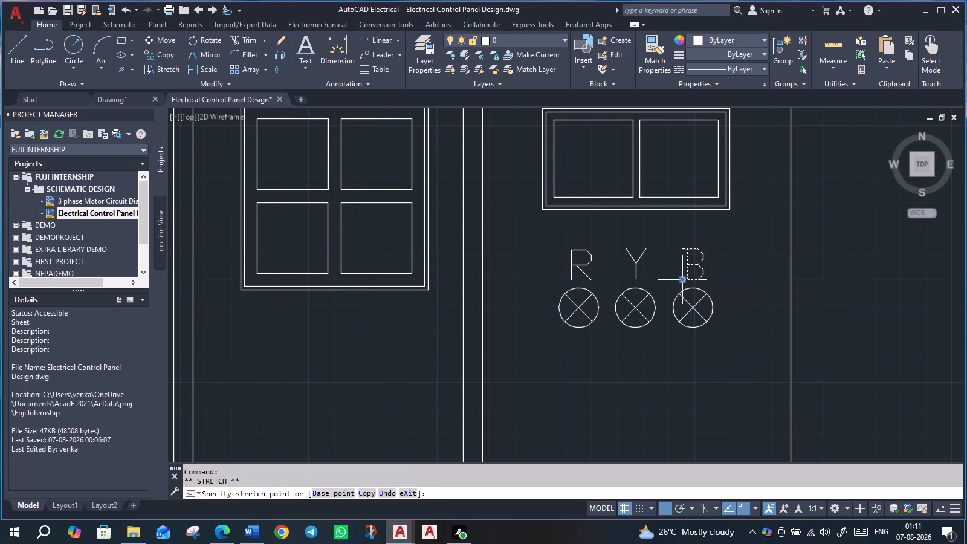
click(756, 290)
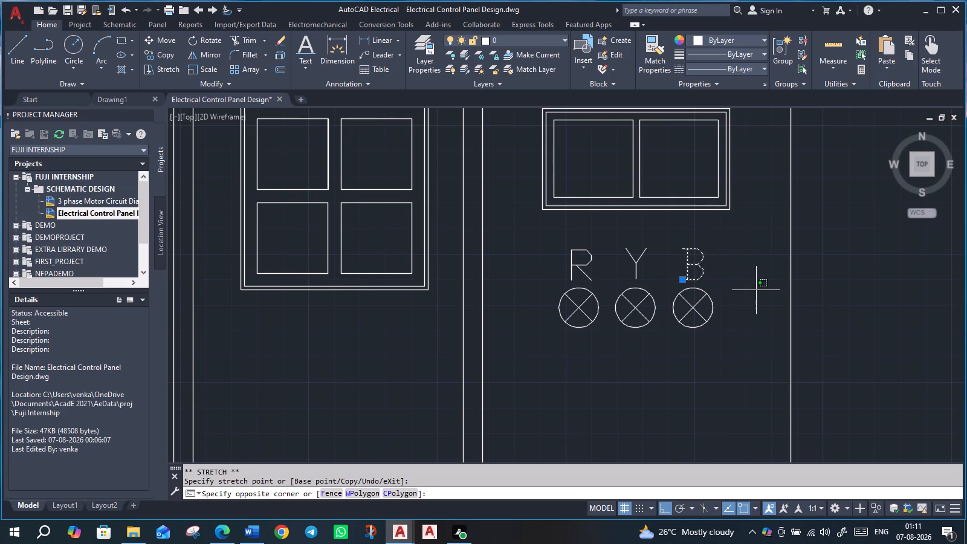
key(Escape)
key(Escape)
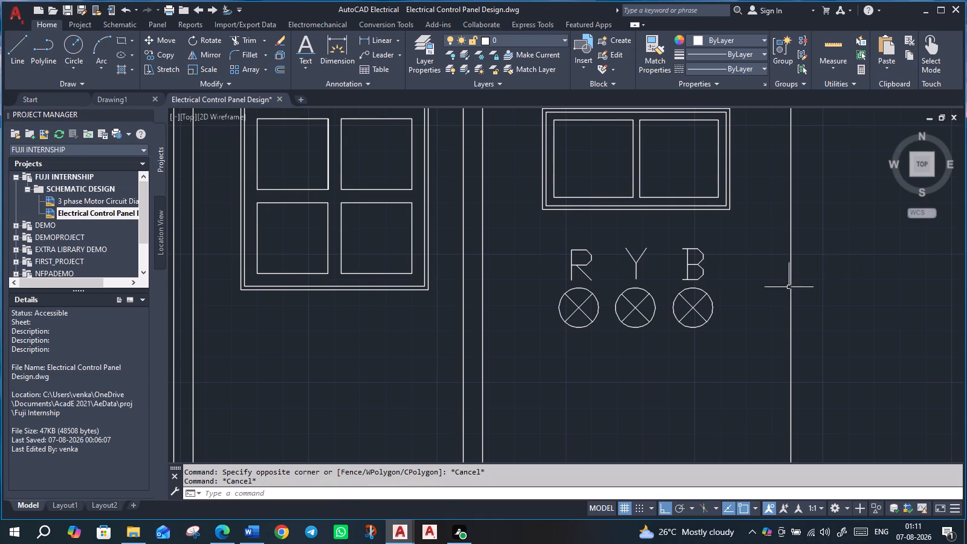
Offset the panel outline's bottom edge upward by a small picked distance, about the width of the gap between the paired divider lines.
scroll(719, 306, down, 1)
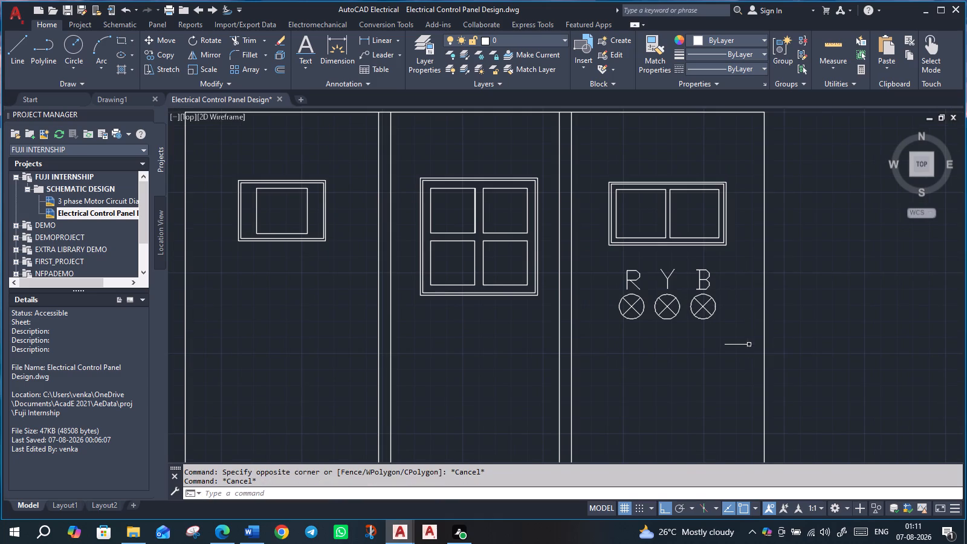
scroll(749, 345, down, 1)
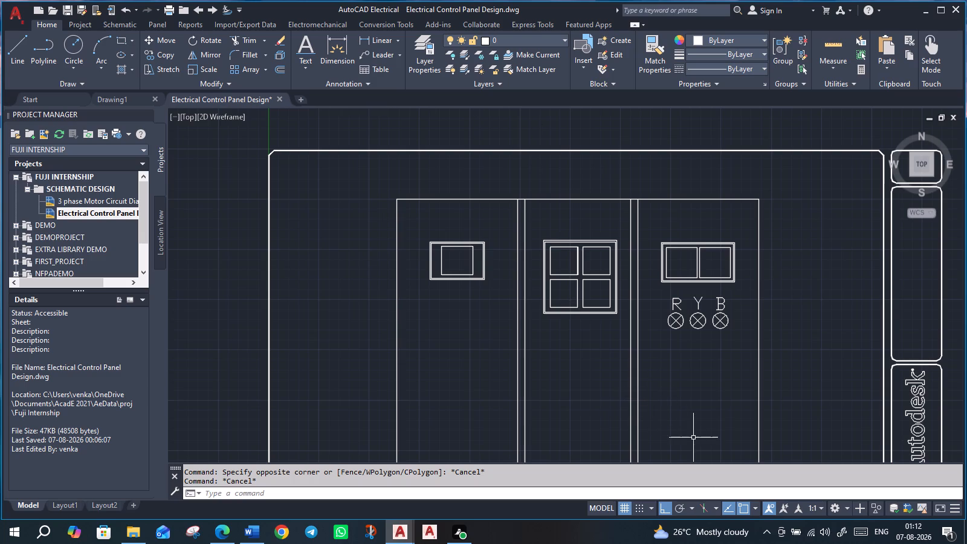
middle_drag(807, 415, 733, 282)
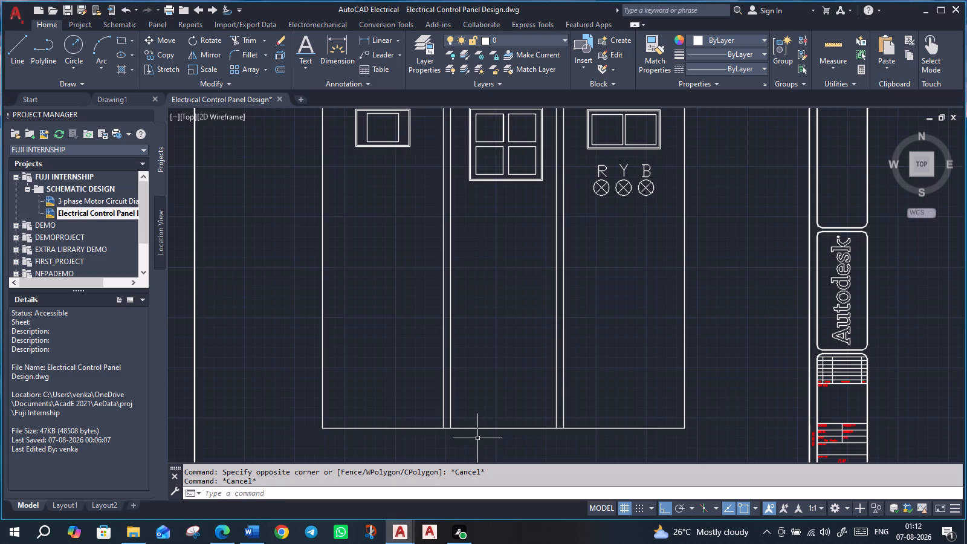
key(Escape)
key(o)
key(Return)
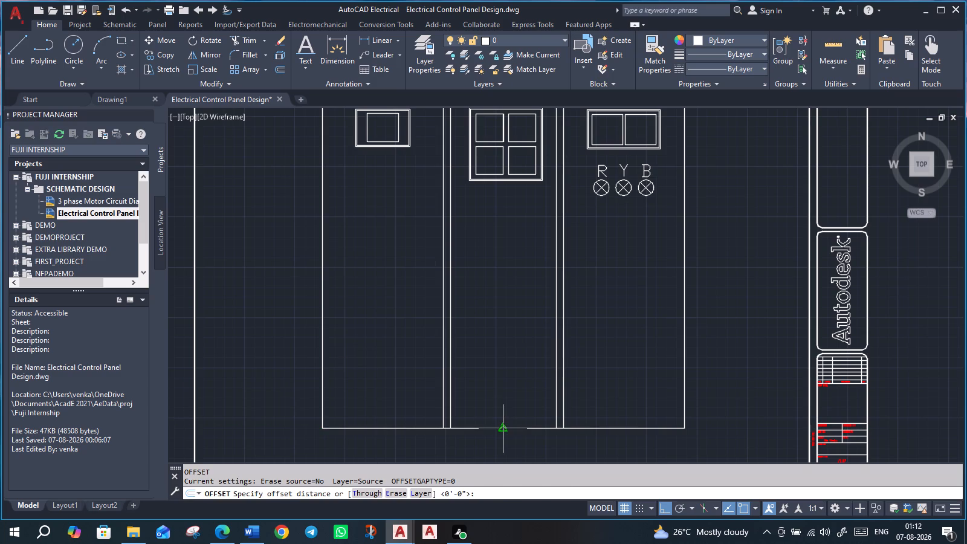
click(504, 430)
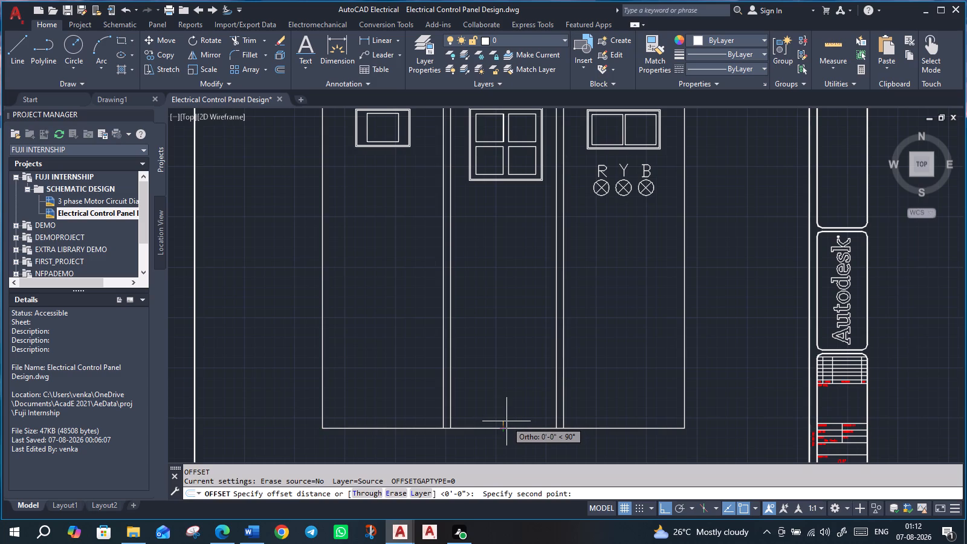
click(506, 421)
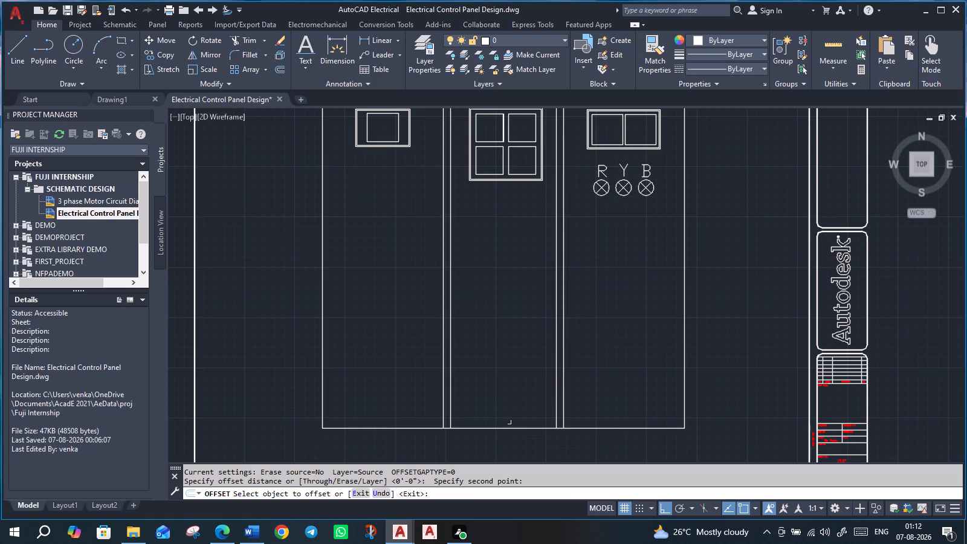
click(515, 429)
click(519, 423)
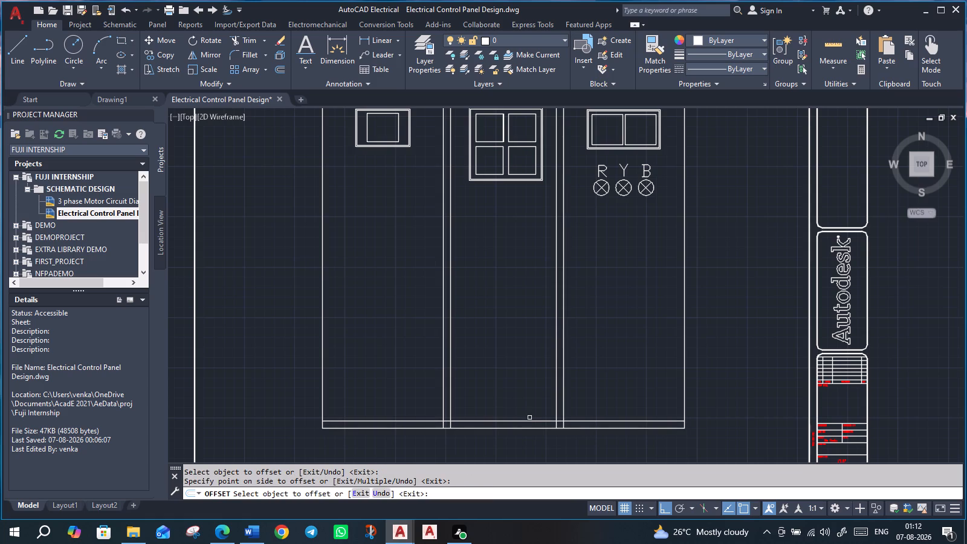
Trim the ends of the four vertical divider lines between the new offset line and the panel's bottom edge.
click(245, 40)
click(441, 426)
click(452, 425)
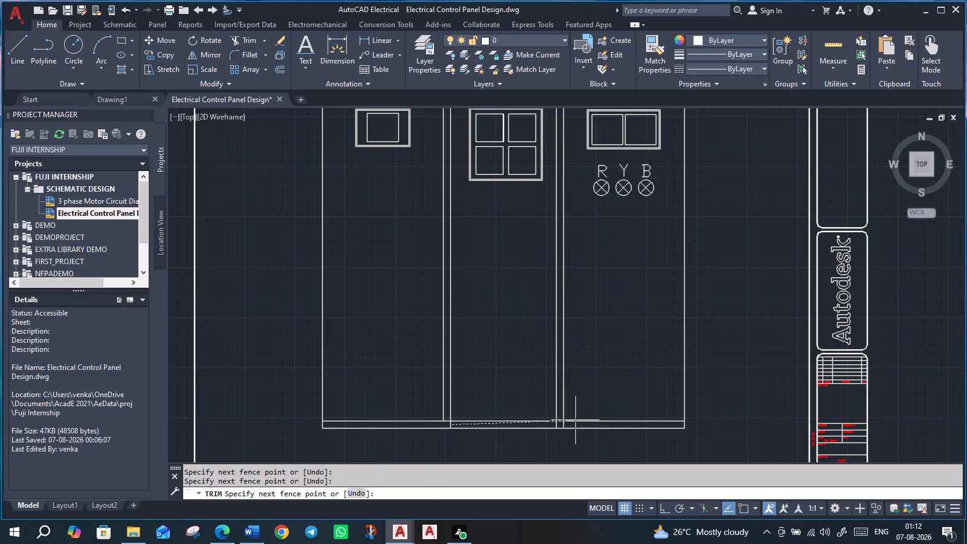
click(595, 425)
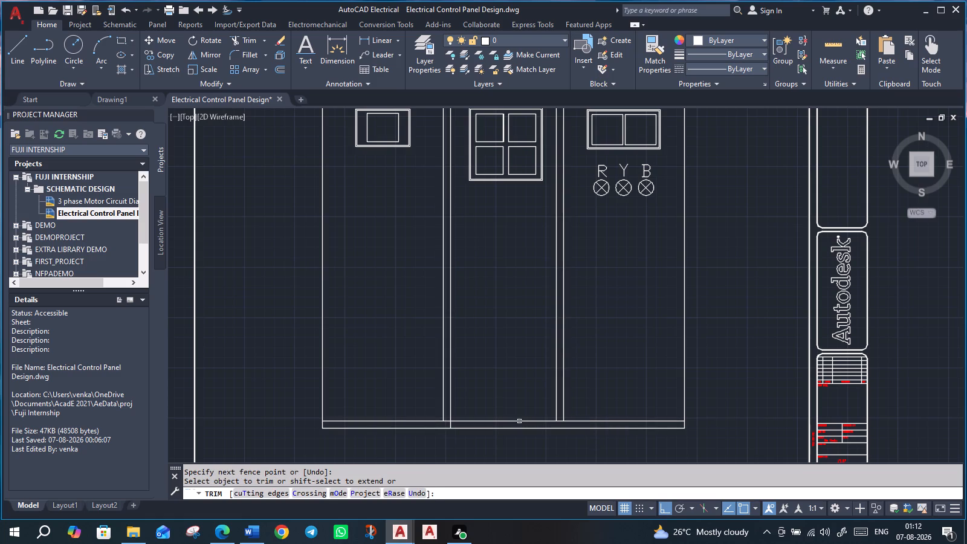
click(452, 425)
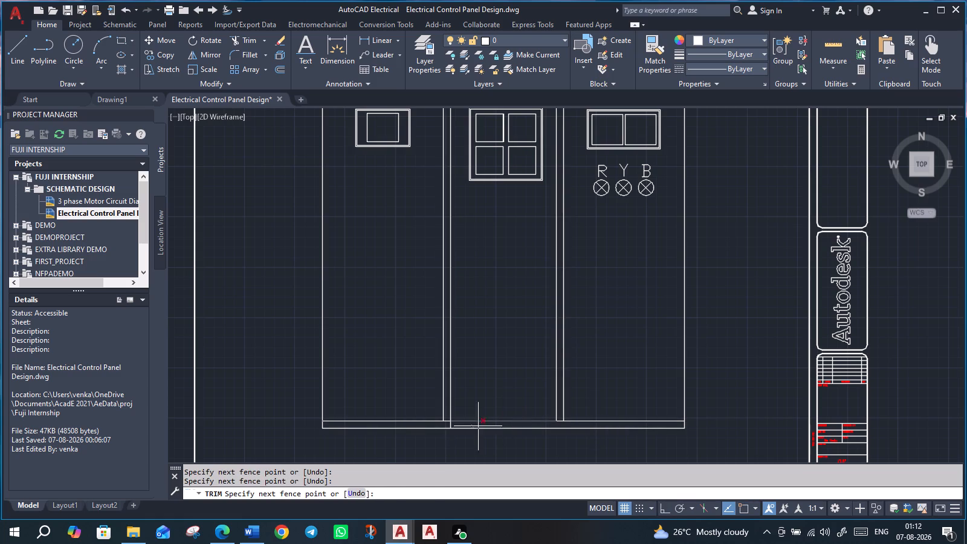
click(425, 426)
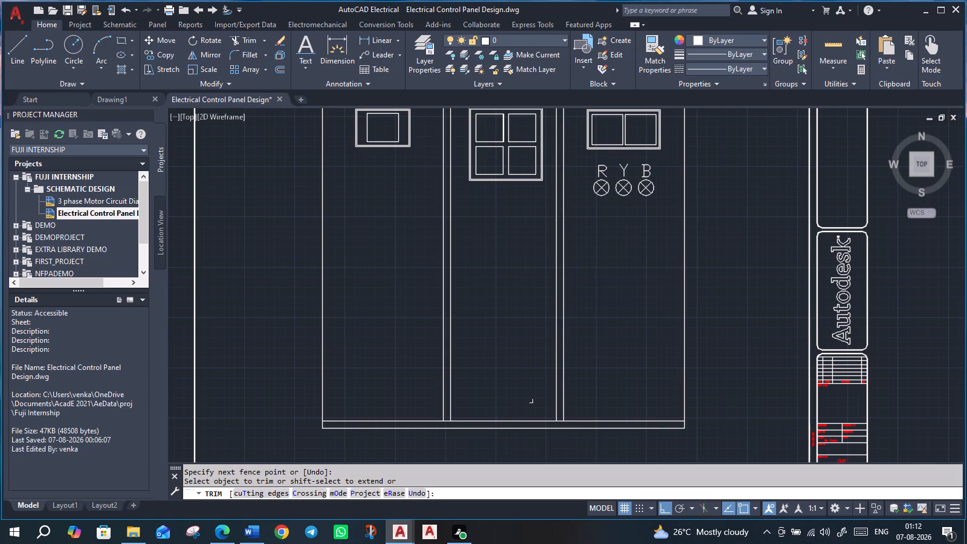
scroll(535, 401, down, 1)
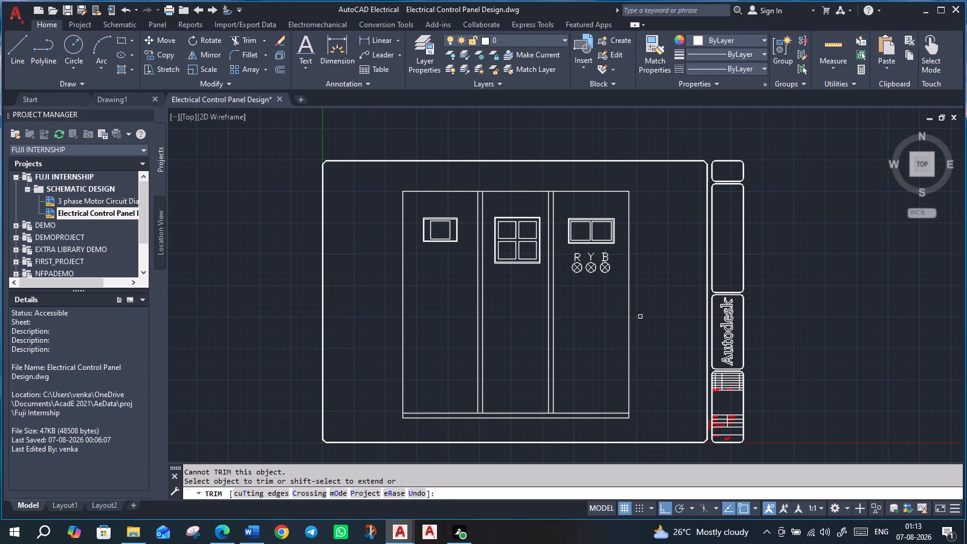
scroll(574, 264, up, 4)
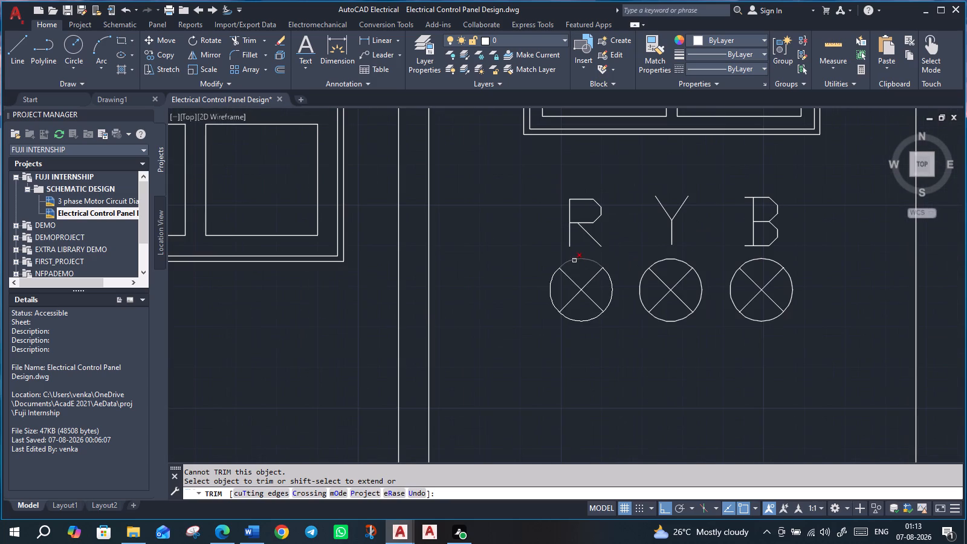
key(Escape)
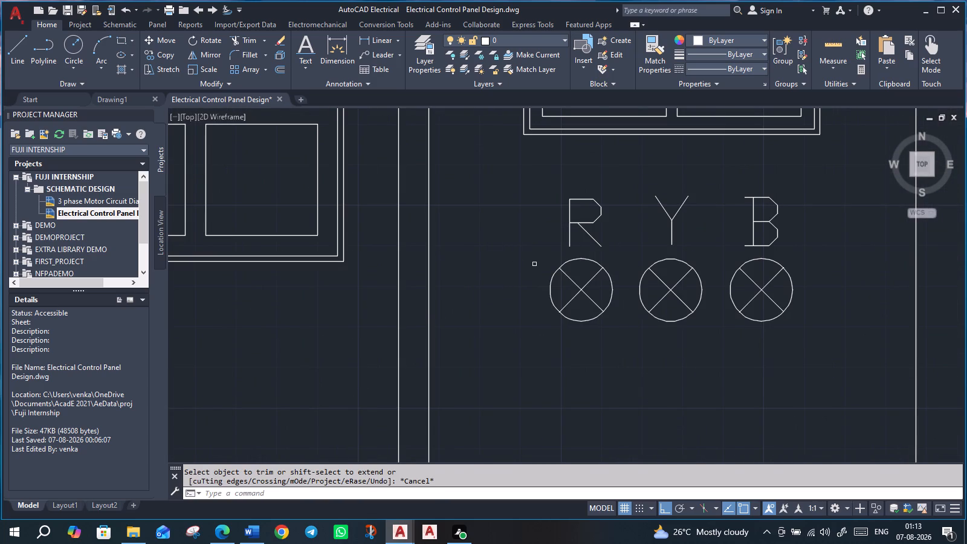
Copy the crossed circle under the R by its centre to the middle column, just below the four-pane box's lower-left corner, with ortho off.
click(532, 254)
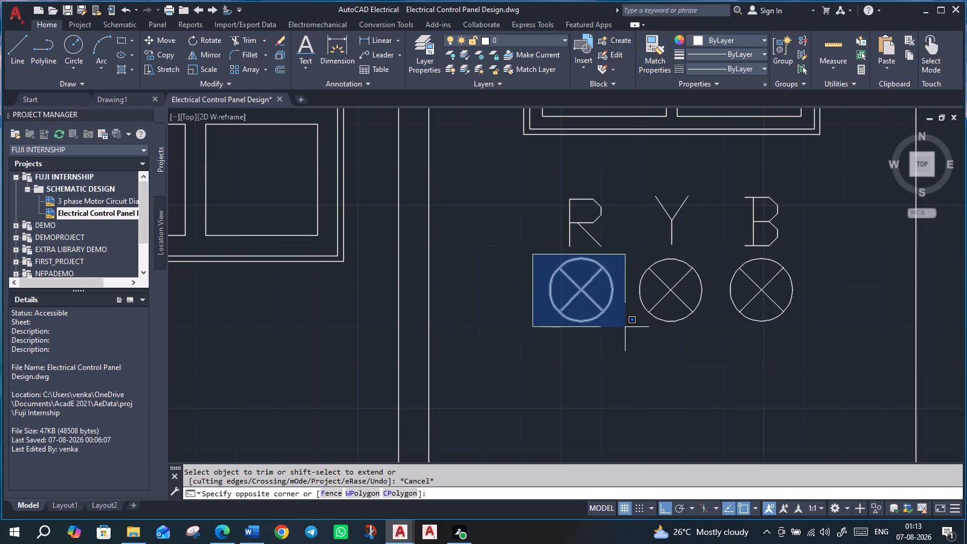
click(624, 327)
text(CO)
key(Return)
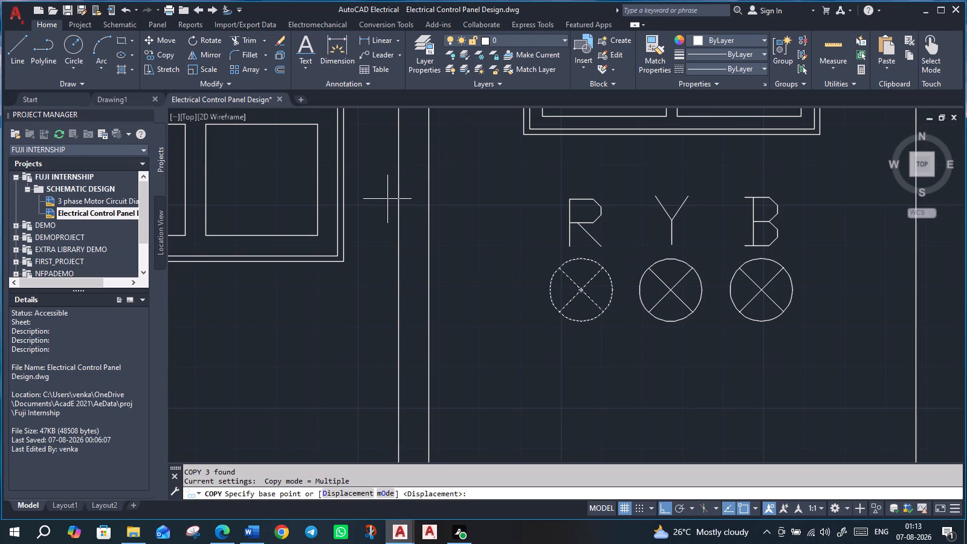
scroll(387, 199, down, 1)
scroll(473, 286, down, 2)
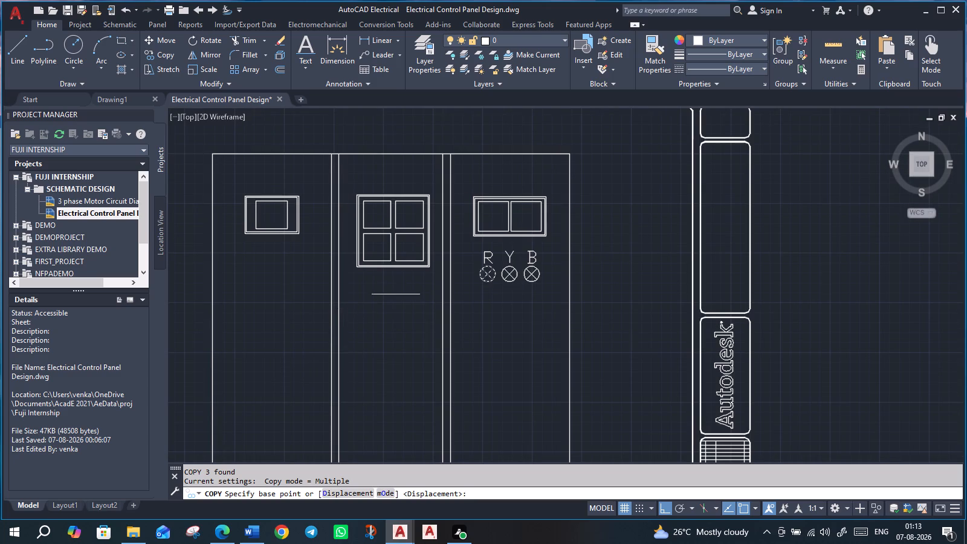
scroll(383, 300, up, 3)
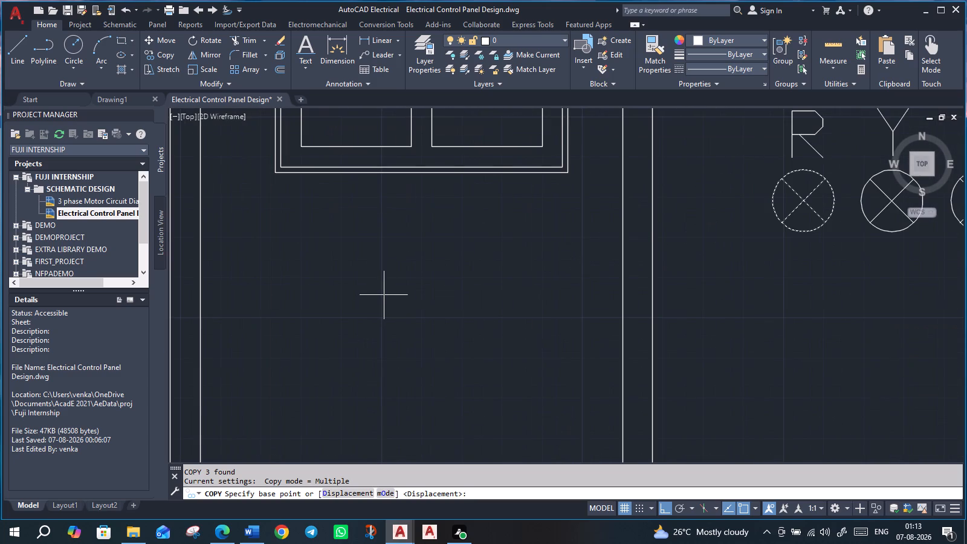
middle_drag(384, 295, 379, 388)
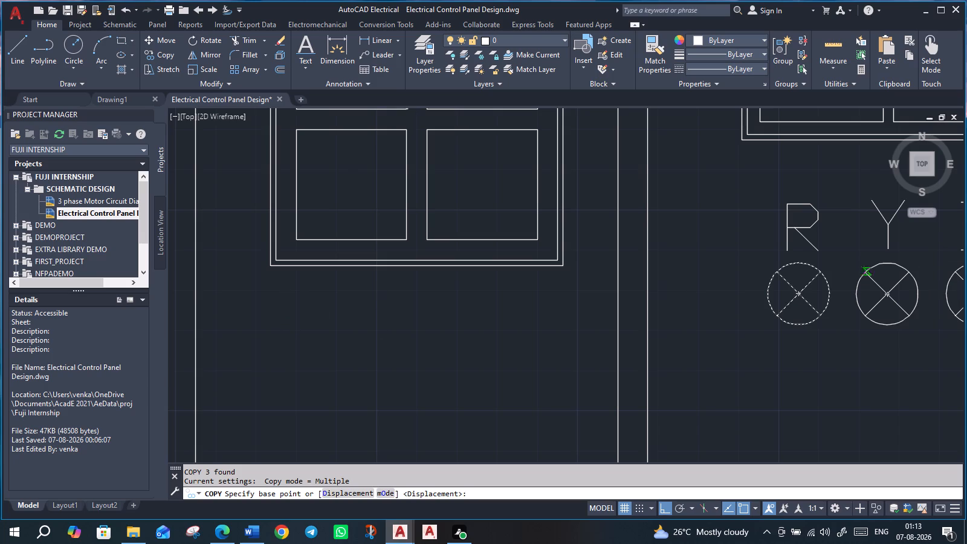
click(800, 295)
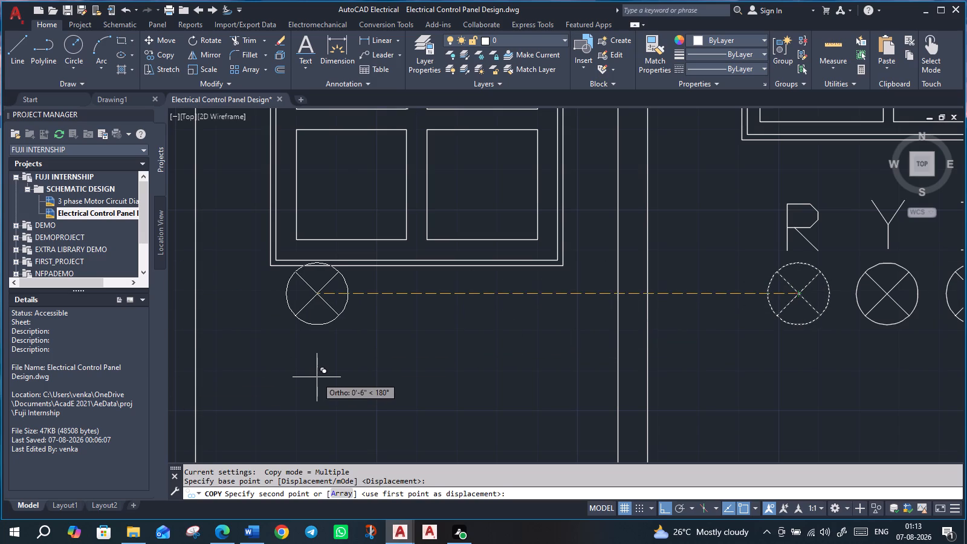
scroll(317, 377, down, 2)
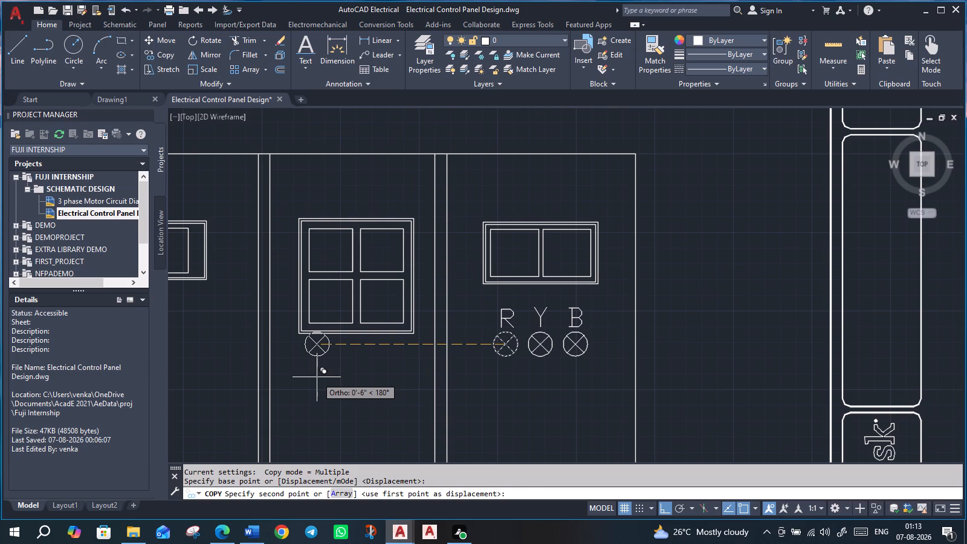
key(F8)
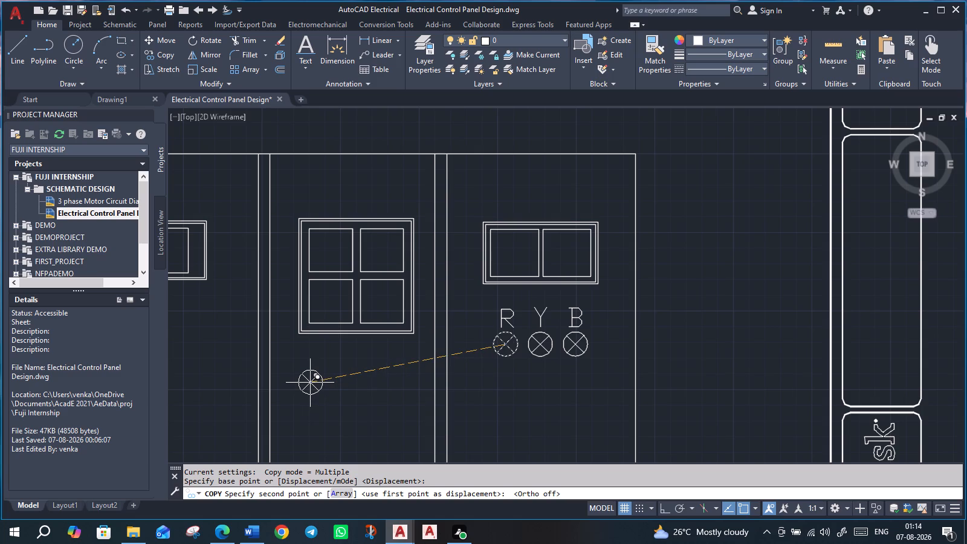
click(310, 383)
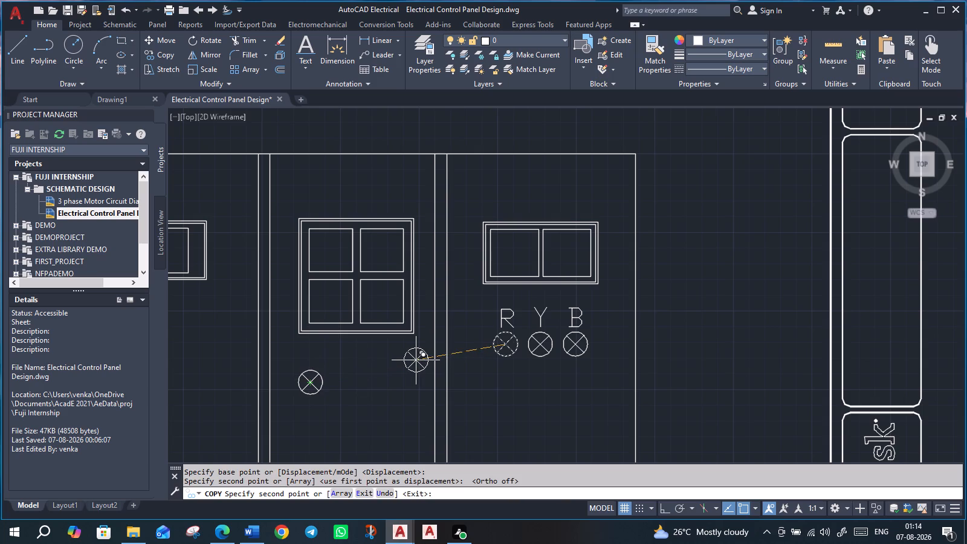
key(Escape)
key(Escape)
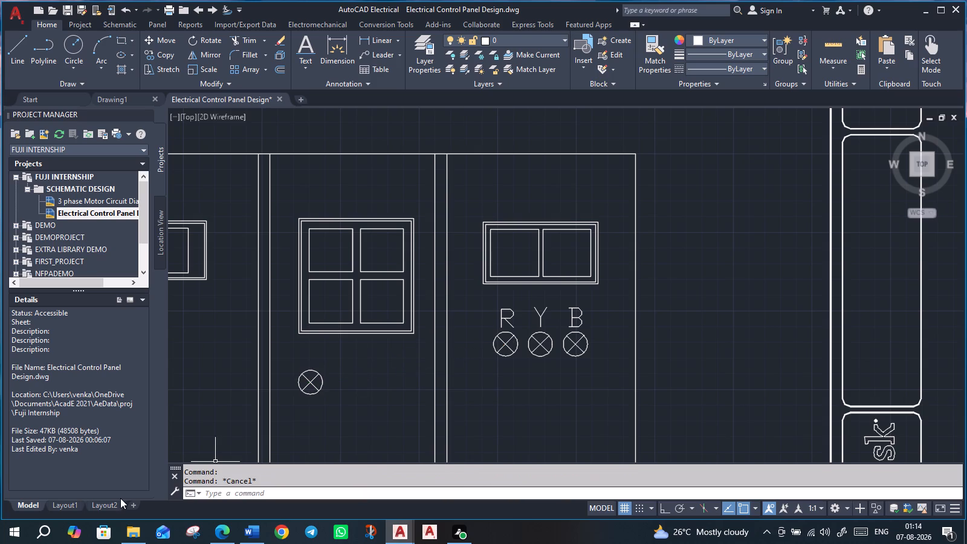
Array the copied crossed circle below the four-pane box in the middle column.
text(AR)
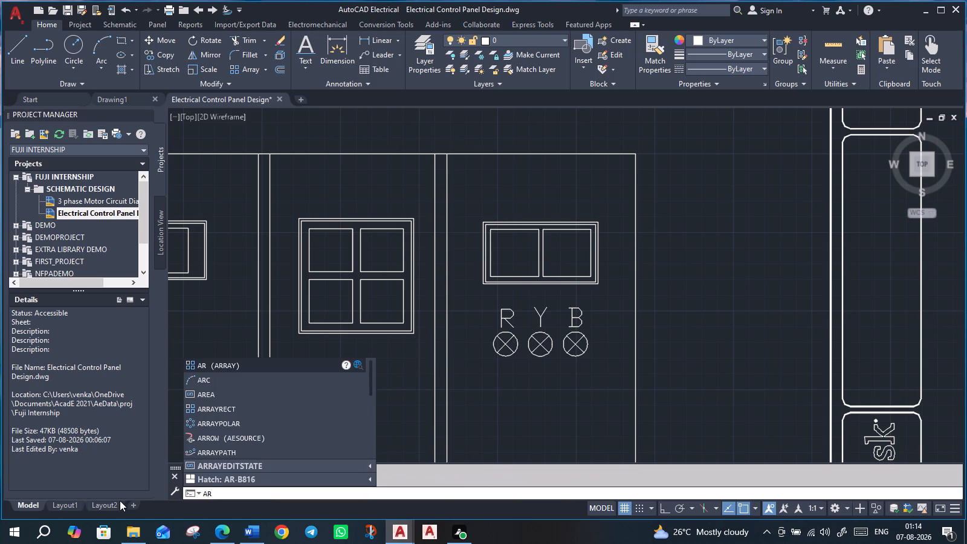
key(Return)
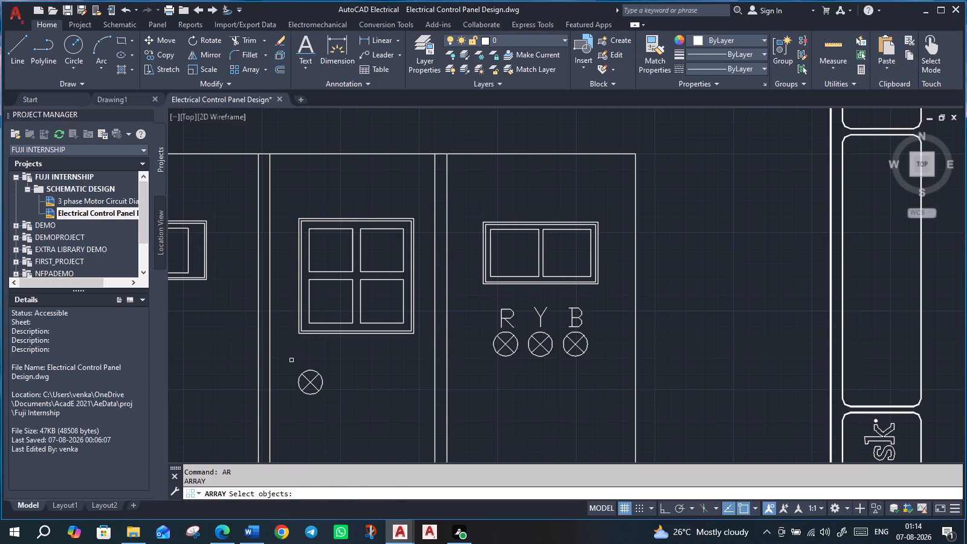
drag(290, 361, 271, 398)
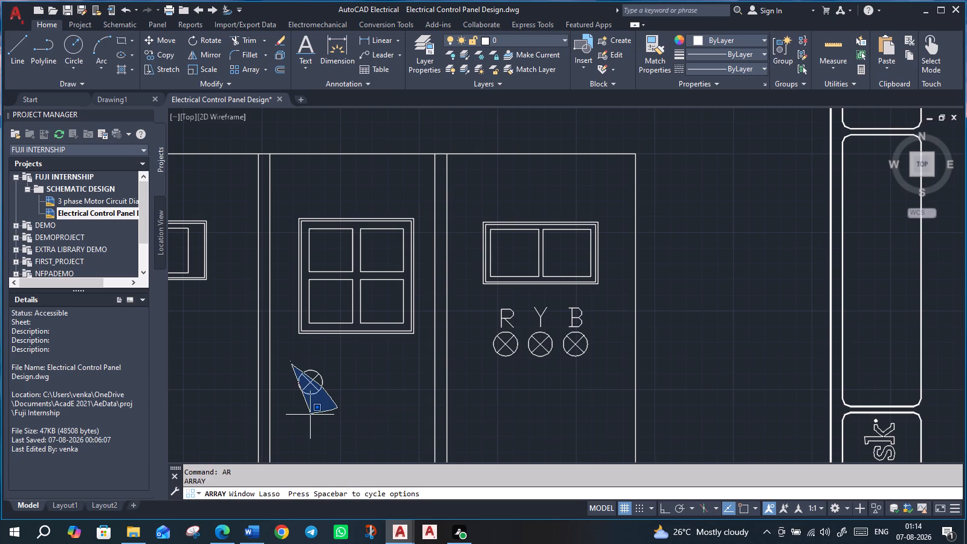
click(413, 288)
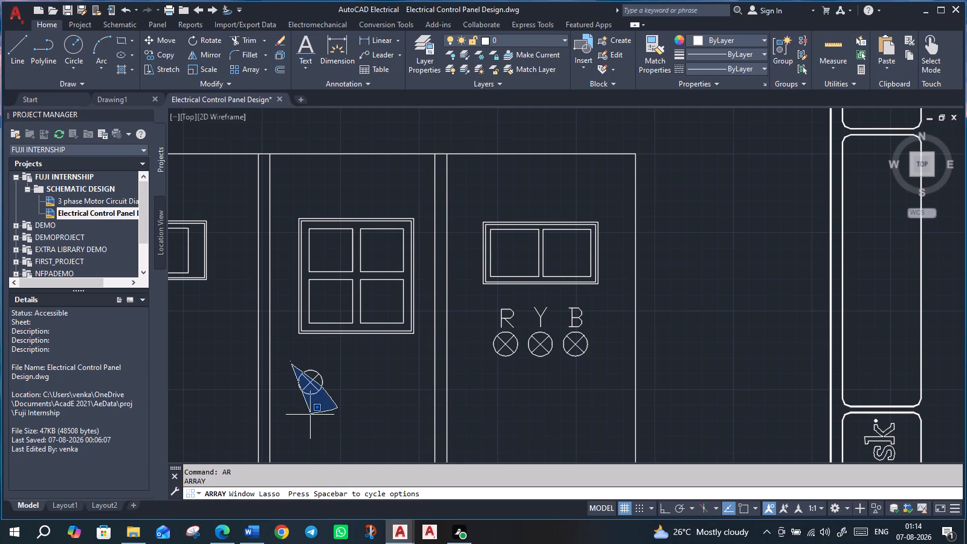
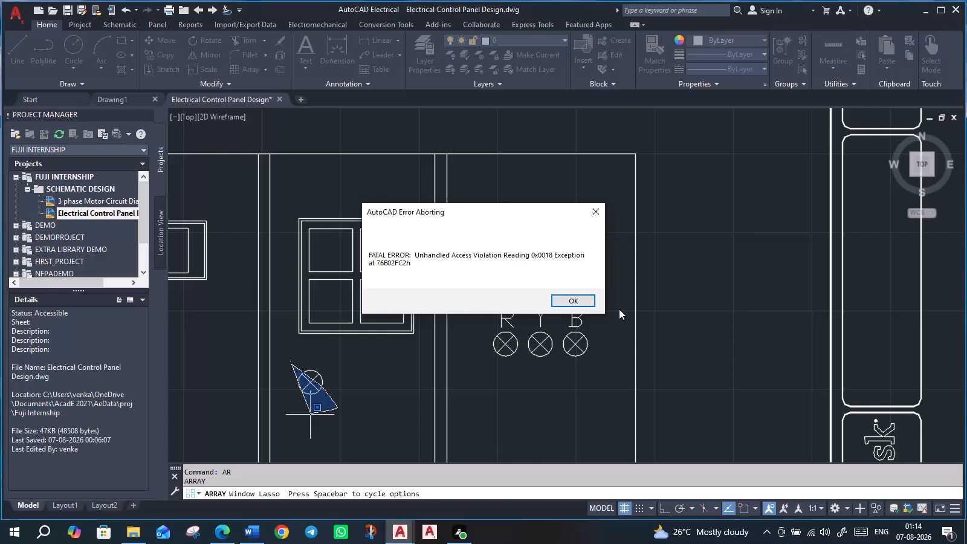
Acknowledge and dismiss the fatal error message that interrupted the Array command.
click(566, 300)
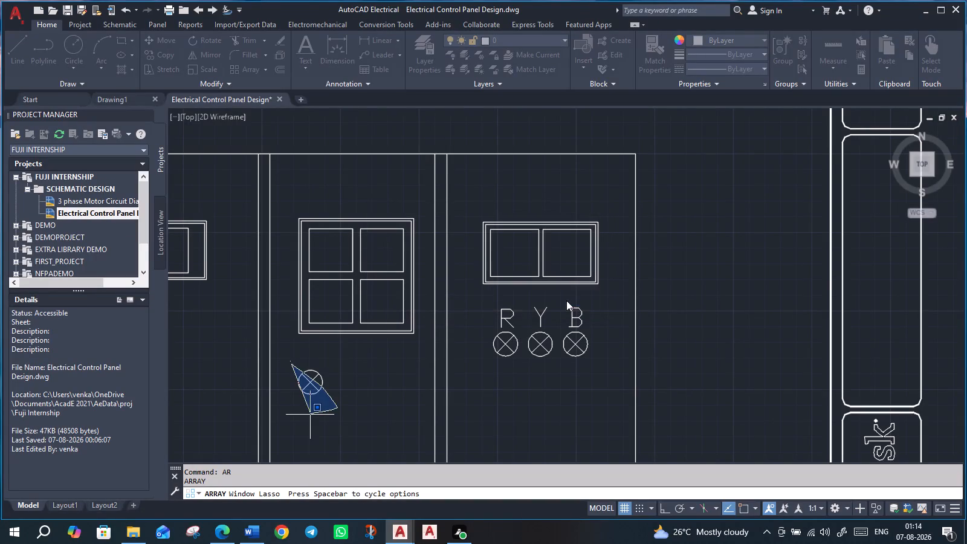
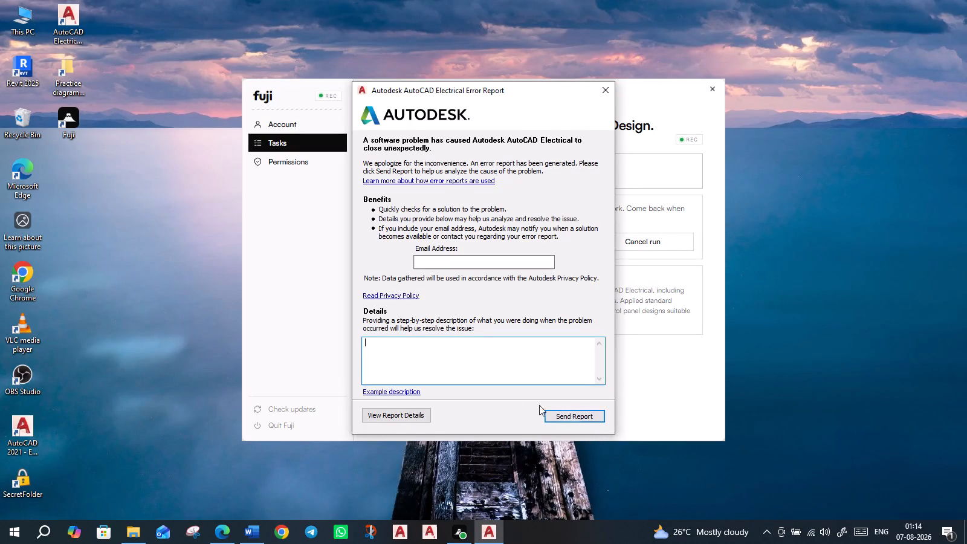
Close the Autodesk AutoCAD Electrical Error Report without sending the report.
click(603, 93)
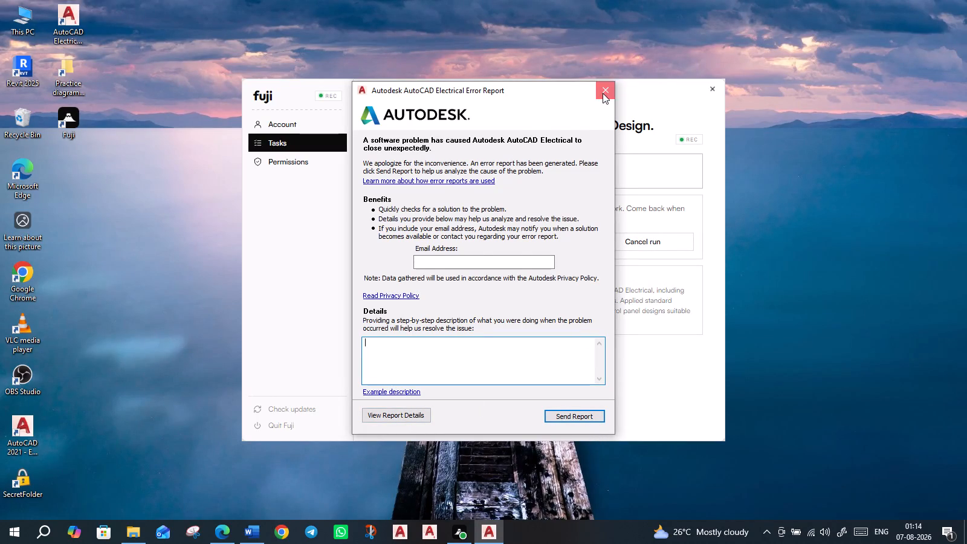
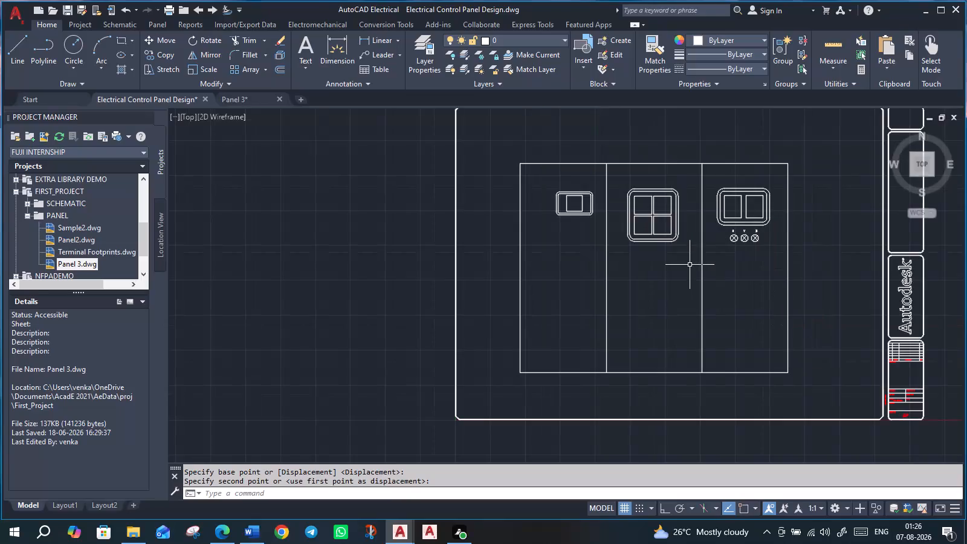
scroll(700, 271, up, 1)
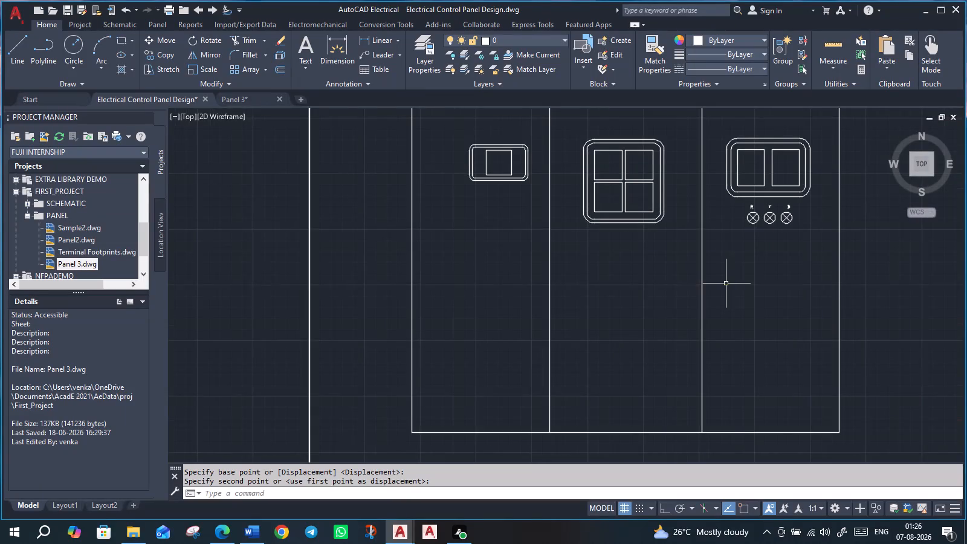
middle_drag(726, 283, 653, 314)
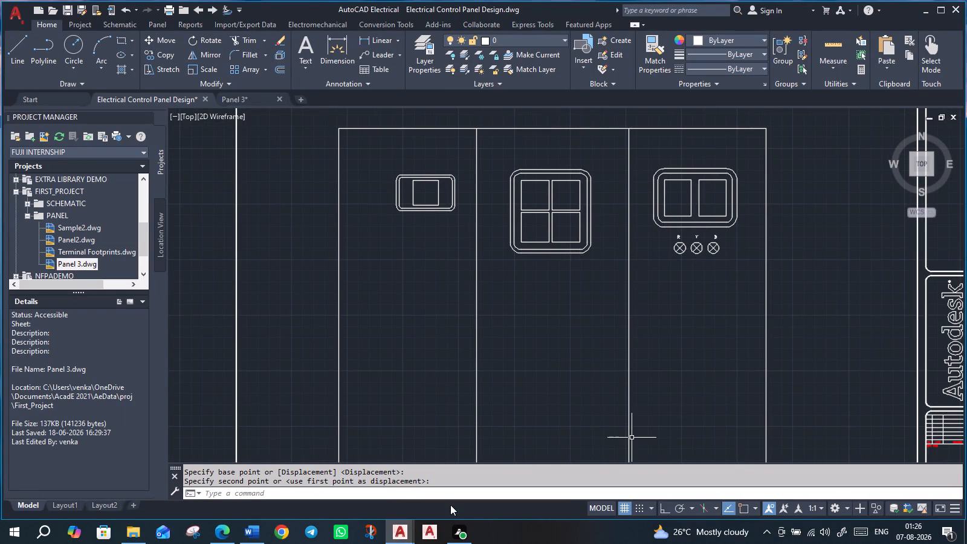
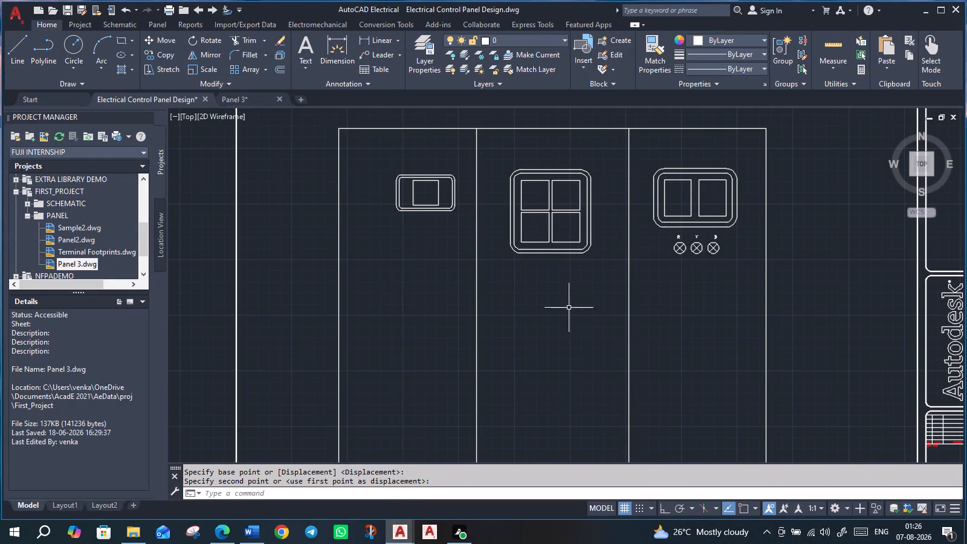
Move the single-window meter on the left door slightly left so it sits centred across the door's width.
click(374, 156)
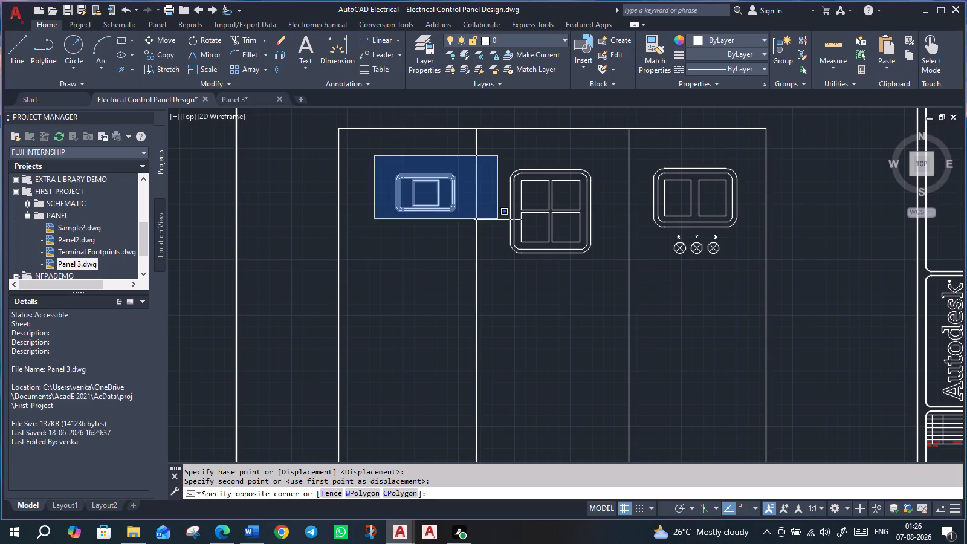
click(468, 242)
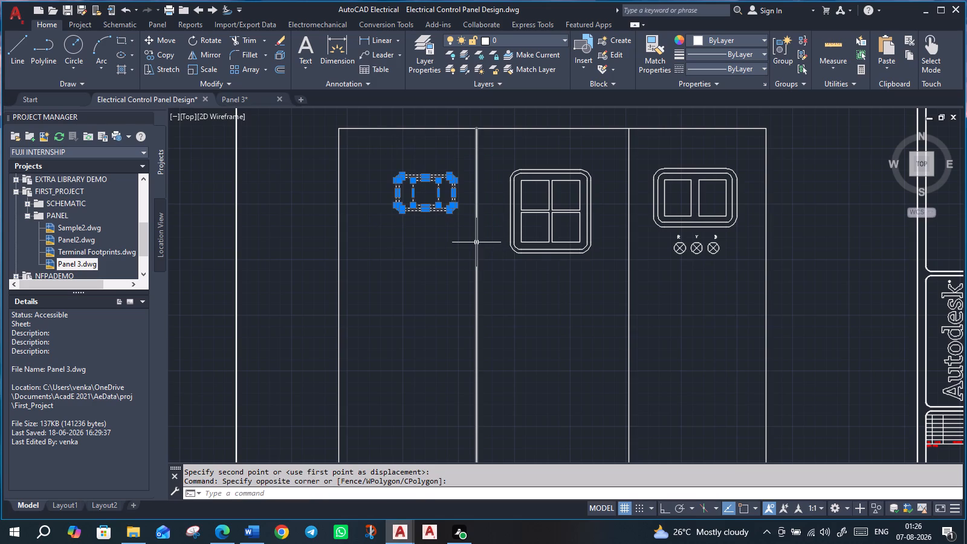
key(m)
key(Return)
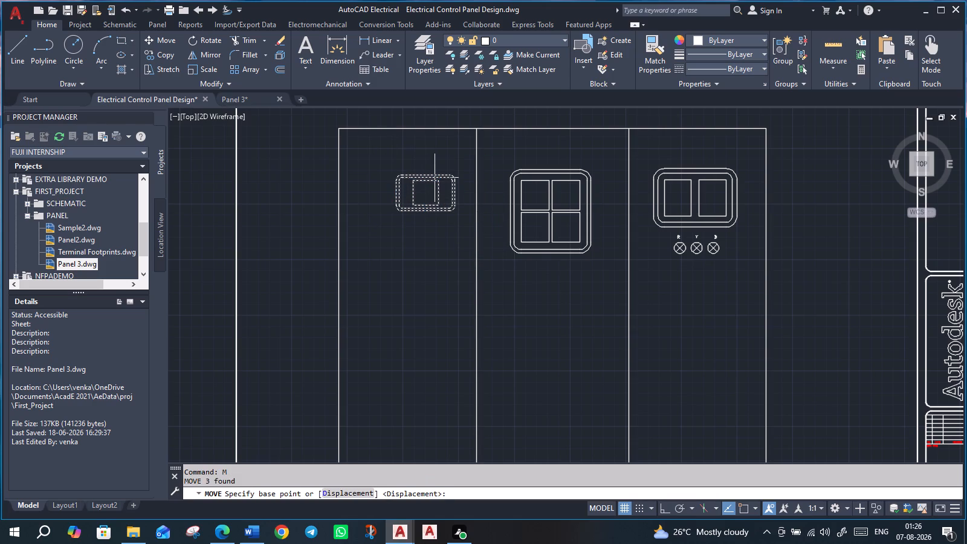
click(423, 195)
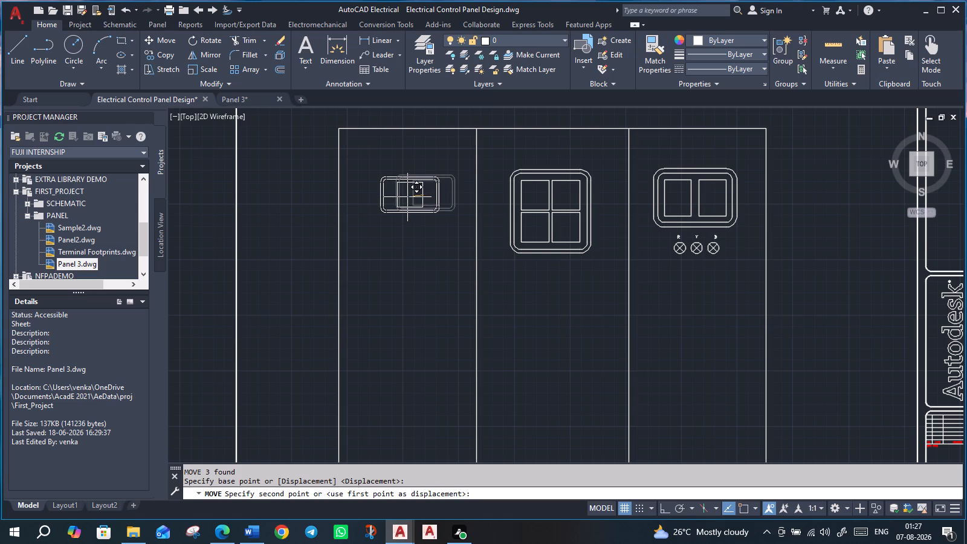
click(407, 197)
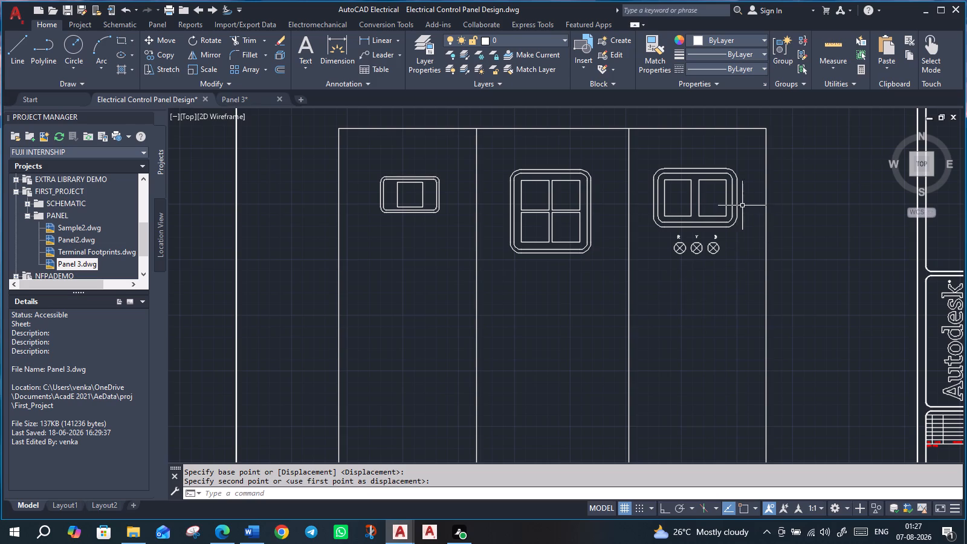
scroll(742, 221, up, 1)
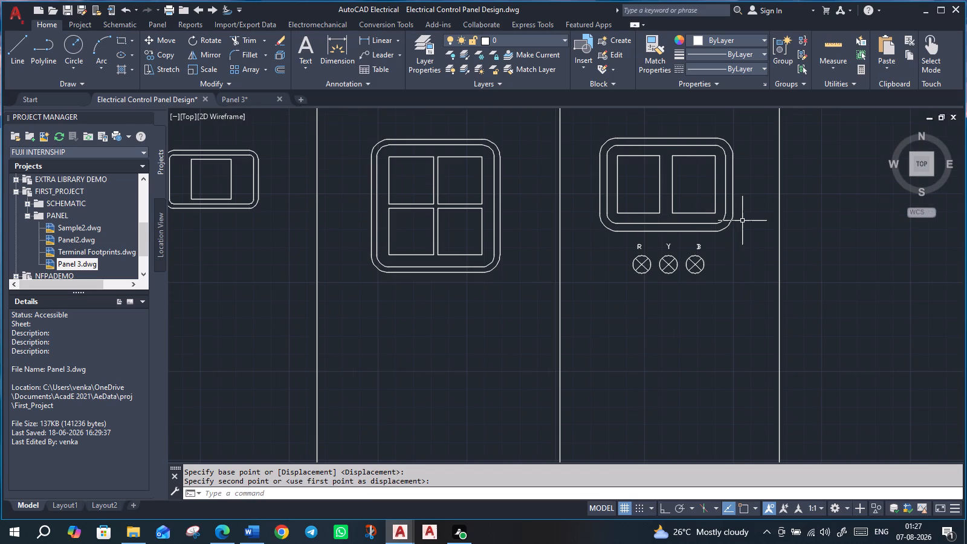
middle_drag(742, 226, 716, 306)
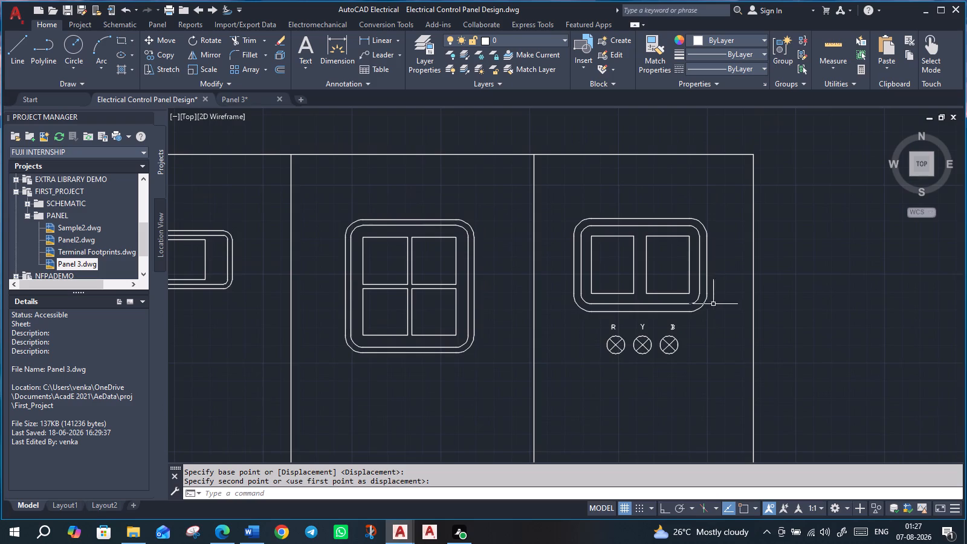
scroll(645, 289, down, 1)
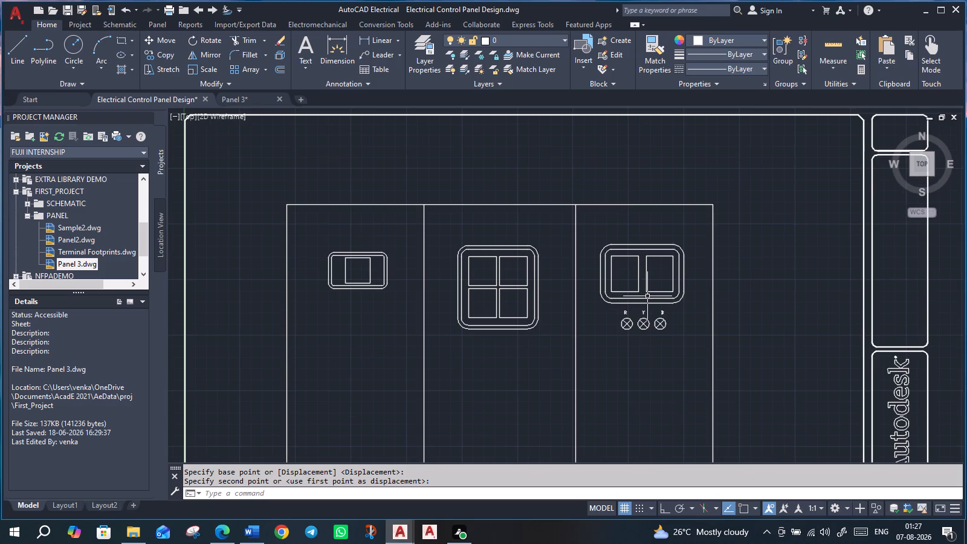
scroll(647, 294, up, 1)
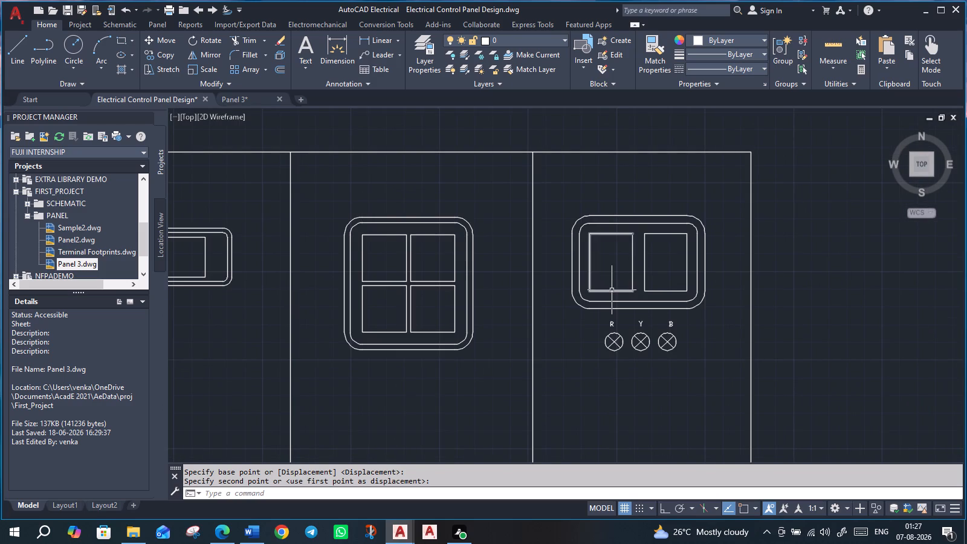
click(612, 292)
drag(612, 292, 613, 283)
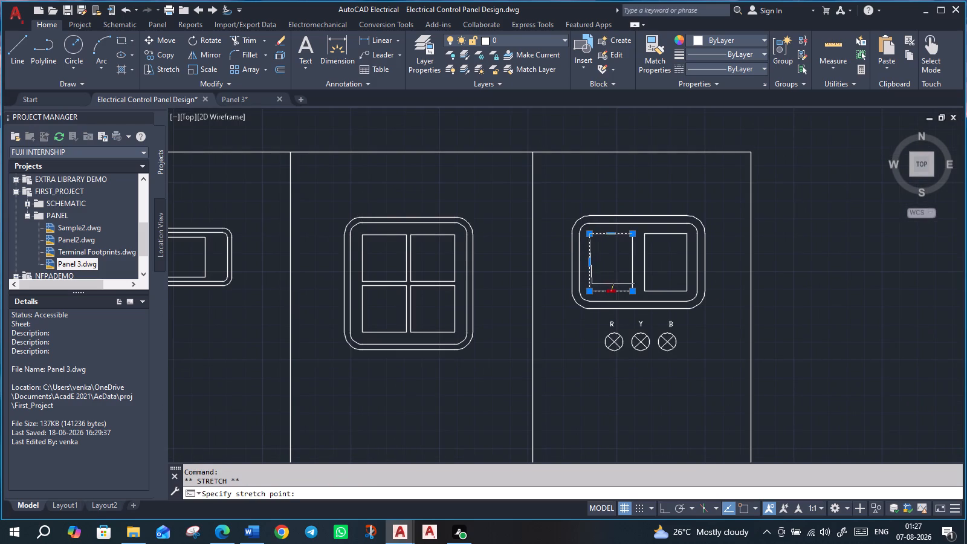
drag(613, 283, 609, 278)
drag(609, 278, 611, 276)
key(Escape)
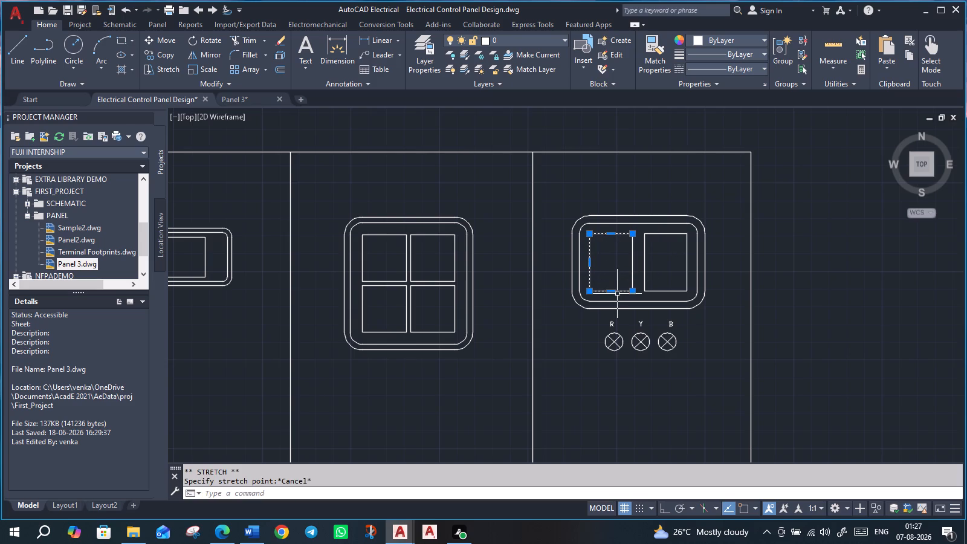
With Ortho on, shorten the left window of the right door's meter by stretching its bottom edge straight up.
key(F8)
click(609, 288)
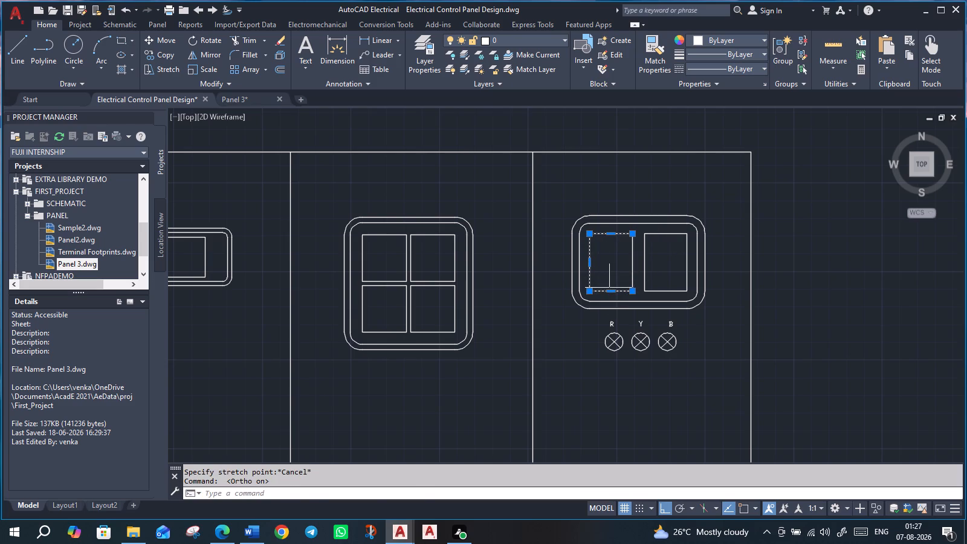
click(612, 290)
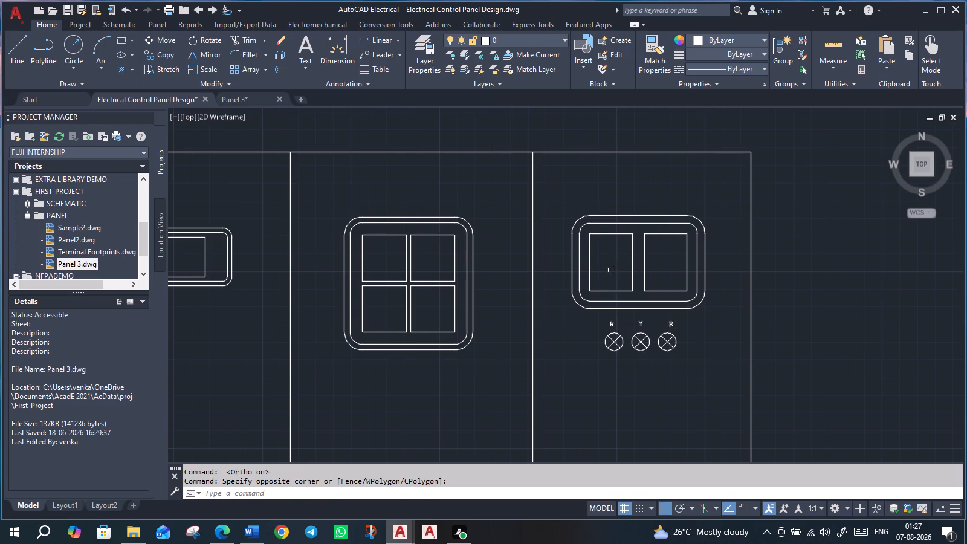
click(610, 273)
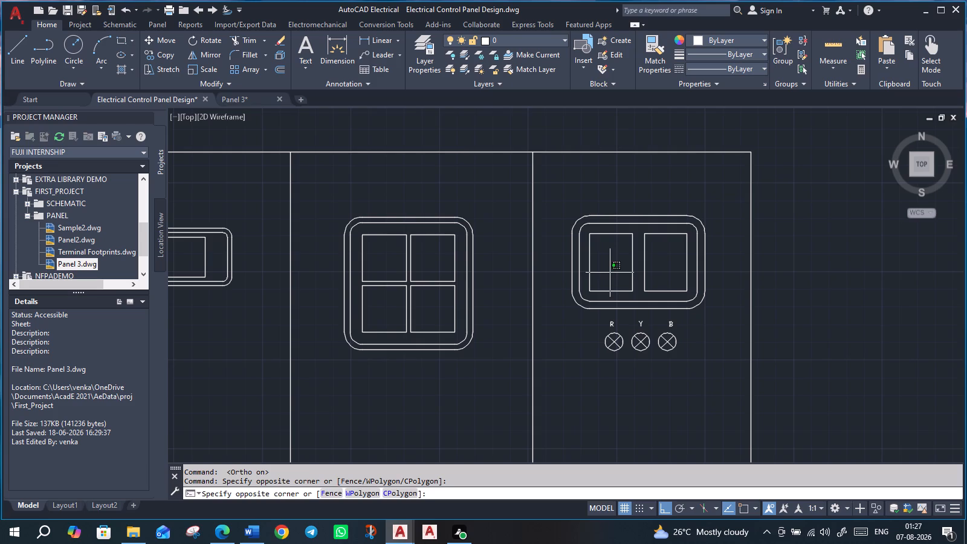
key(Escape)
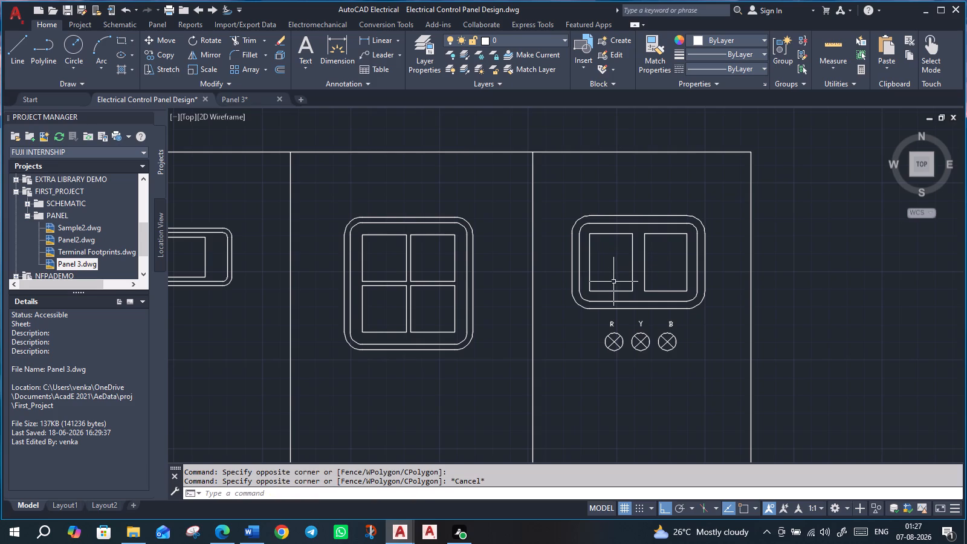
click(613, 291)
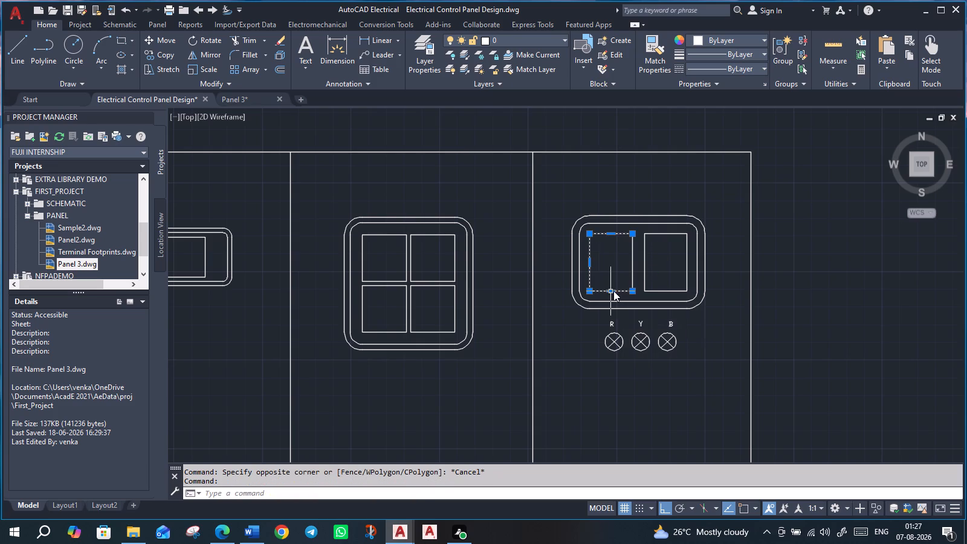
drag(612, 289, 612, 271)
click(612, 271)
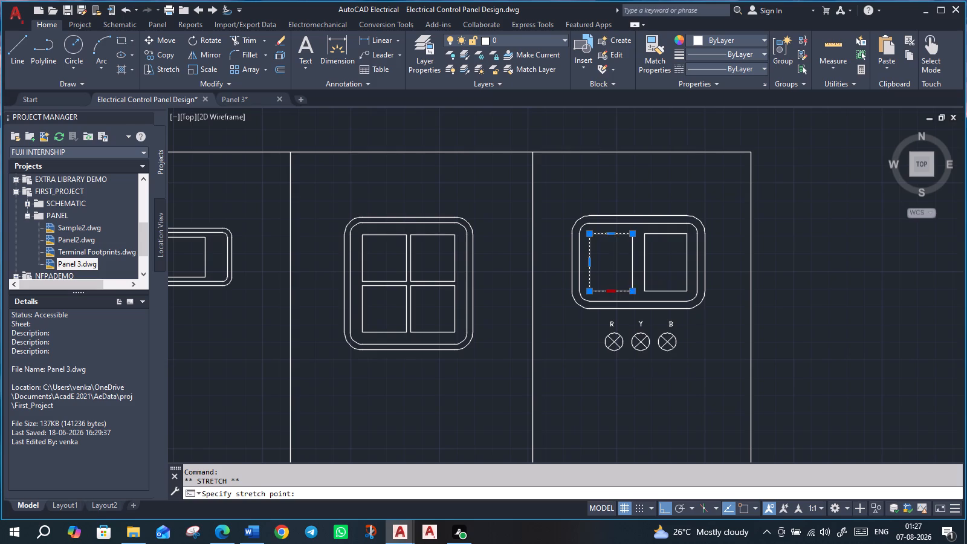
key(Escape)
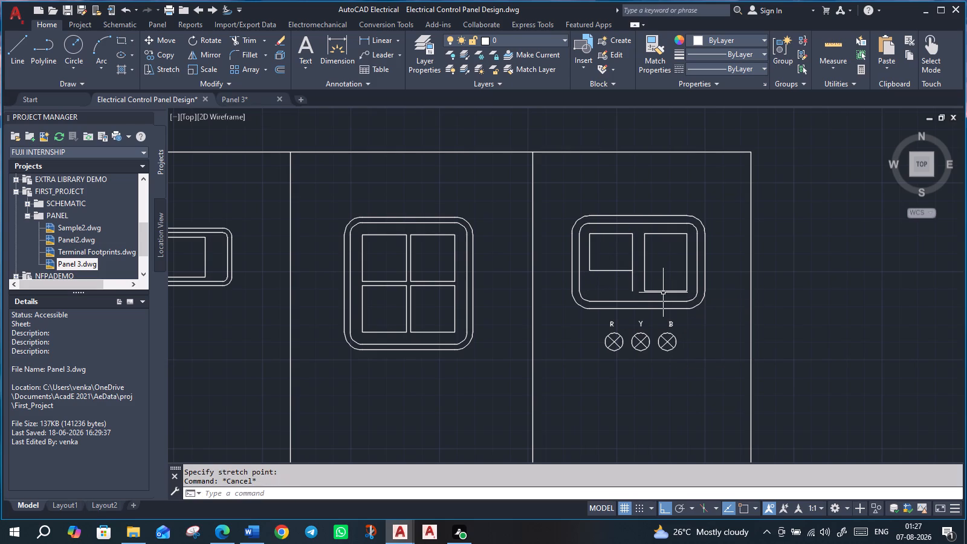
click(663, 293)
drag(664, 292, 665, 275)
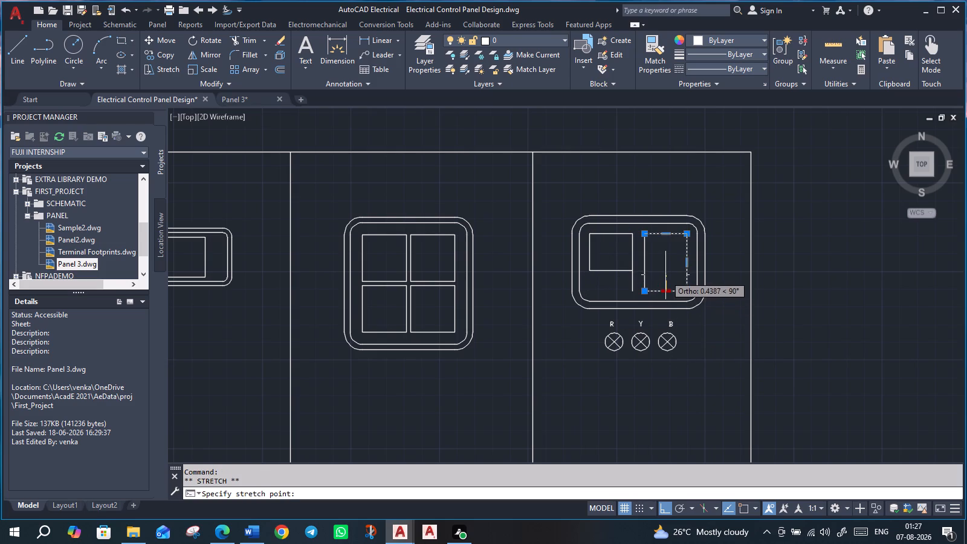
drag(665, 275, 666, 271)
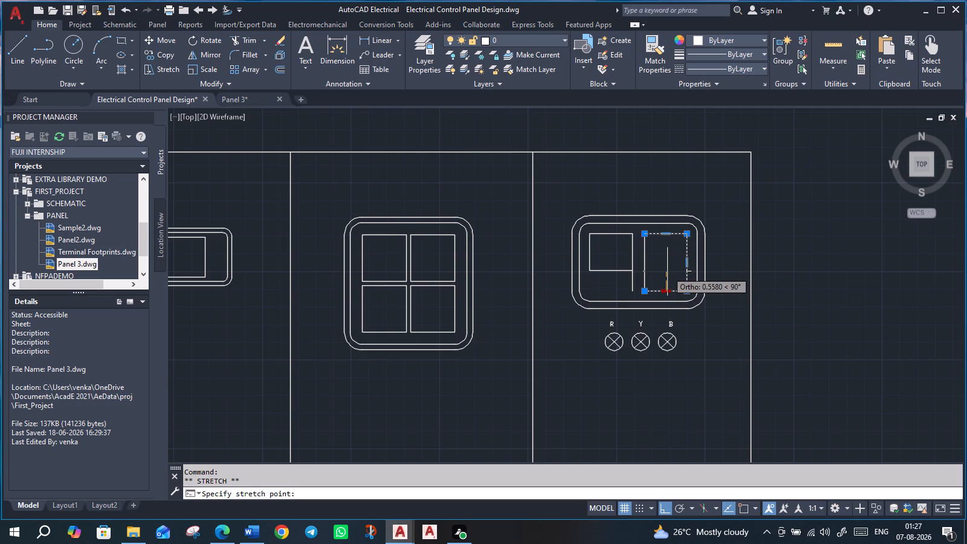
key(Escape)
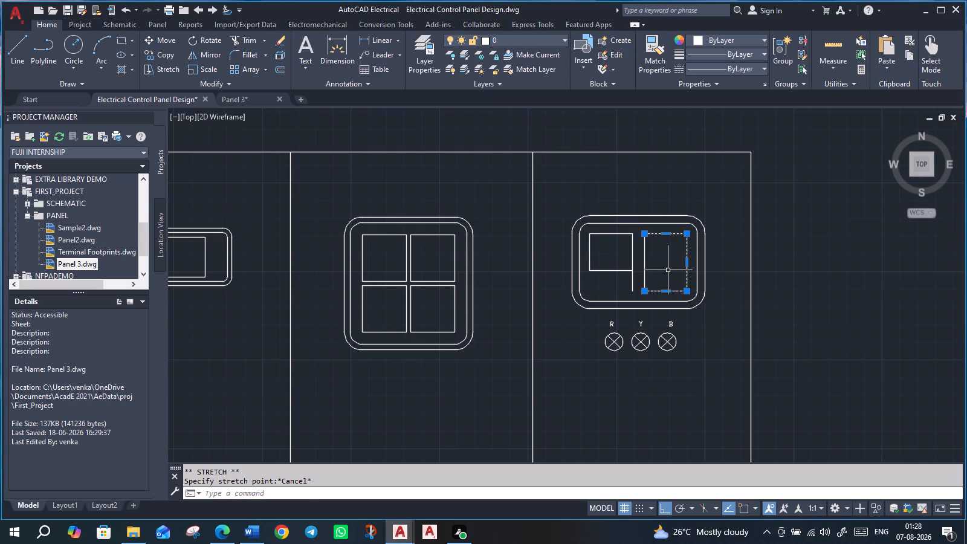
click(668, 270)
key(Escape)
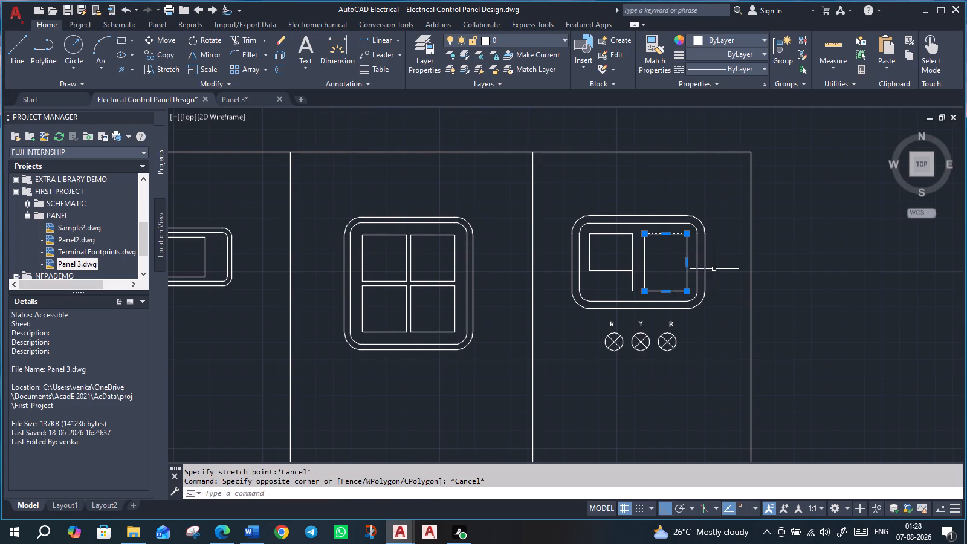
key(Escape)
Stretch the bottom edge of the same meter's right window straight up, level with the left window's bottom edge.
scroll(662, 299, up, 1)
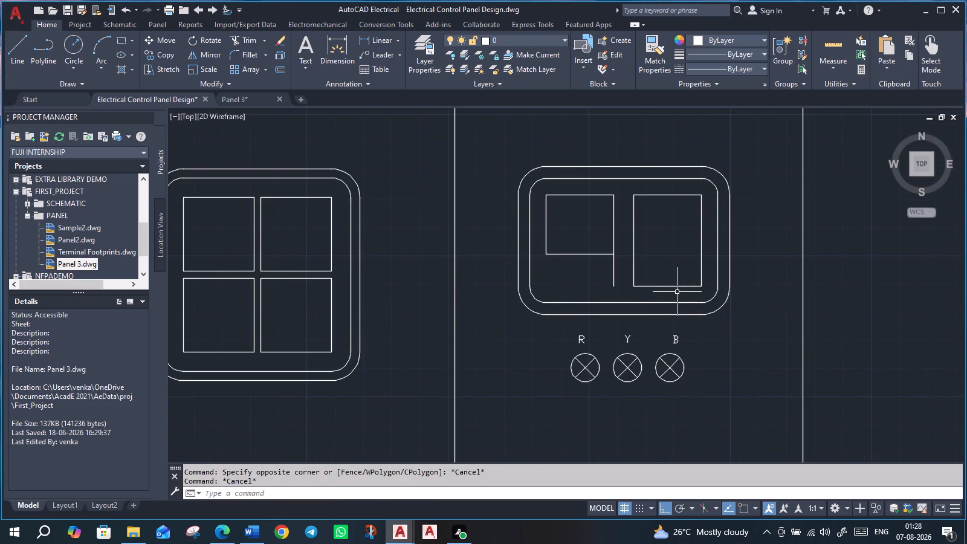
click(665, 288)
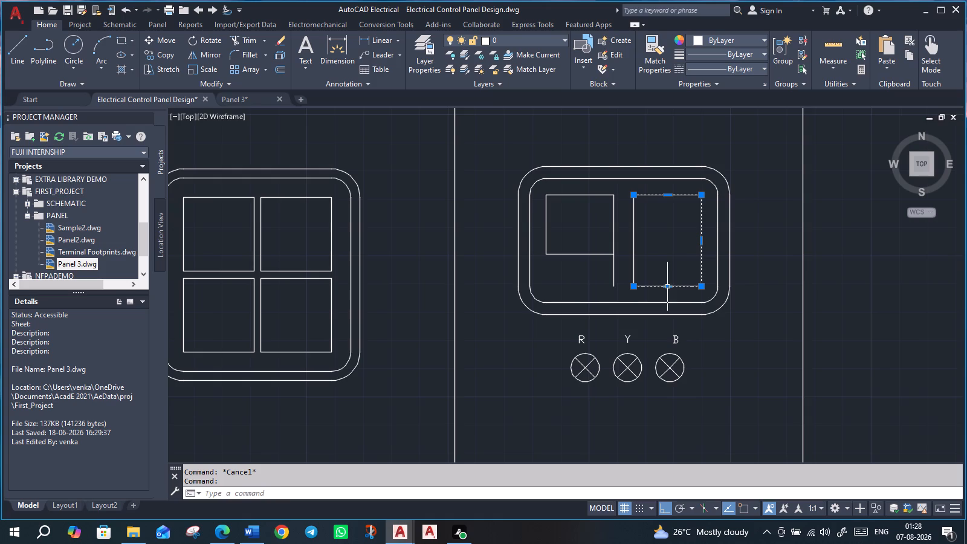
drag(668, 287, 668, 257)
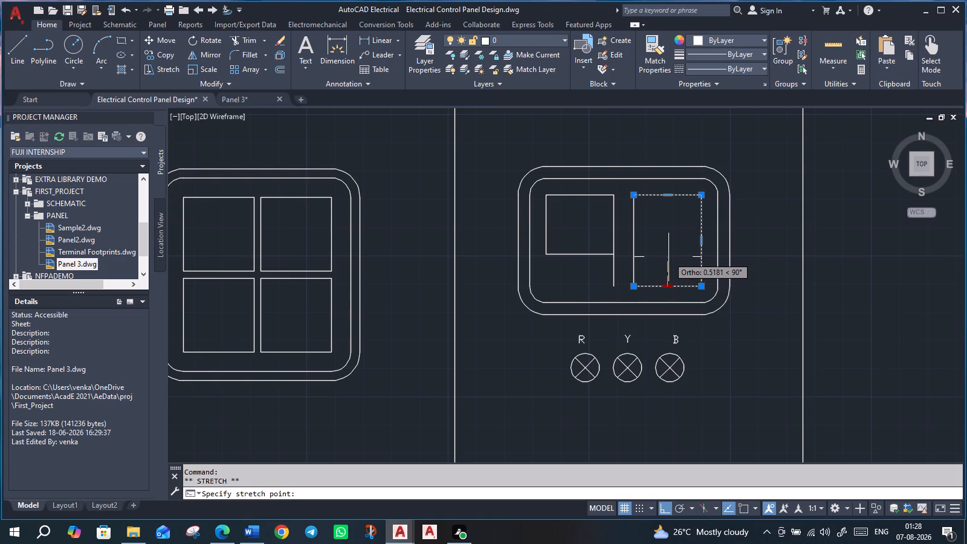
drag(668, 257, 668, 254)
click(668, 254)
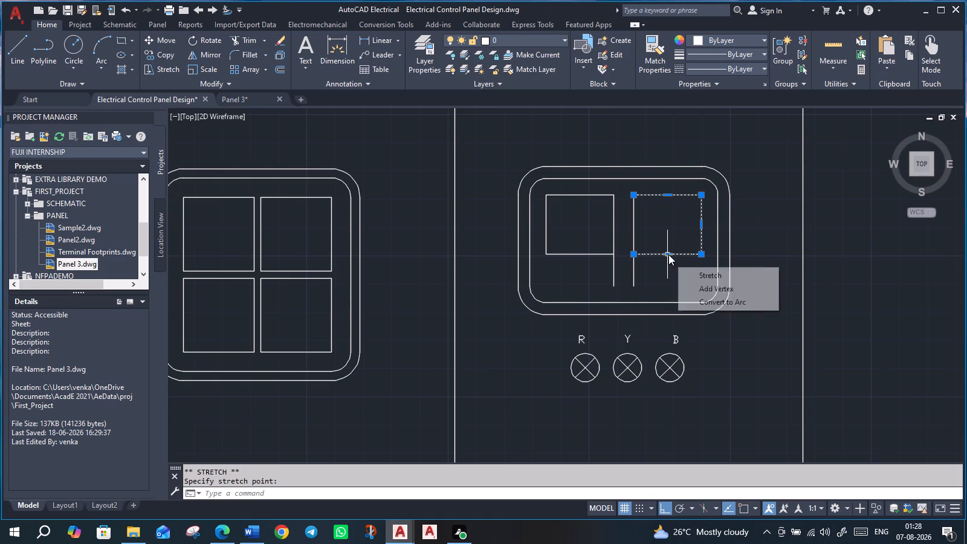
key(Escape)
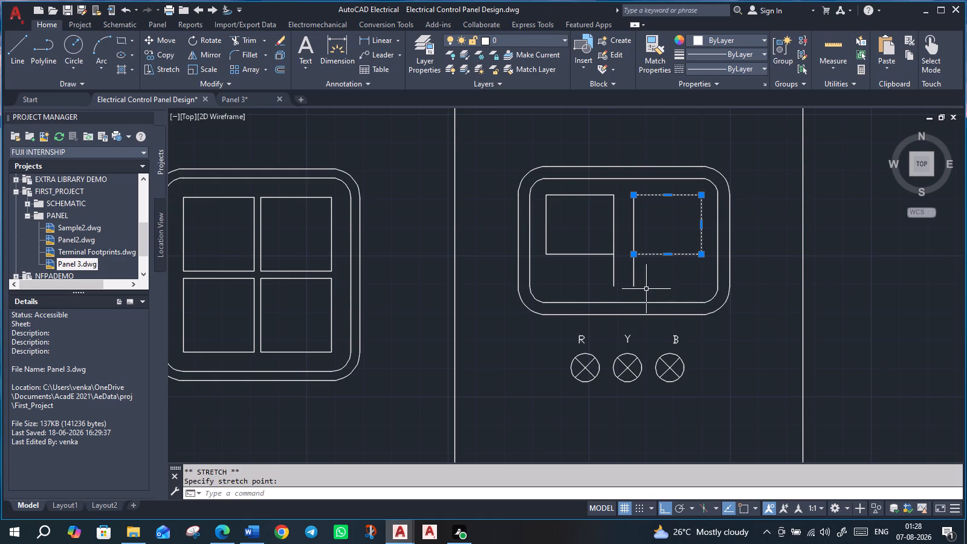
key(Escape)
Trim the two leftover vertical line ends below the windows of the right door's meter.
scroll(674, 276, up, 1)
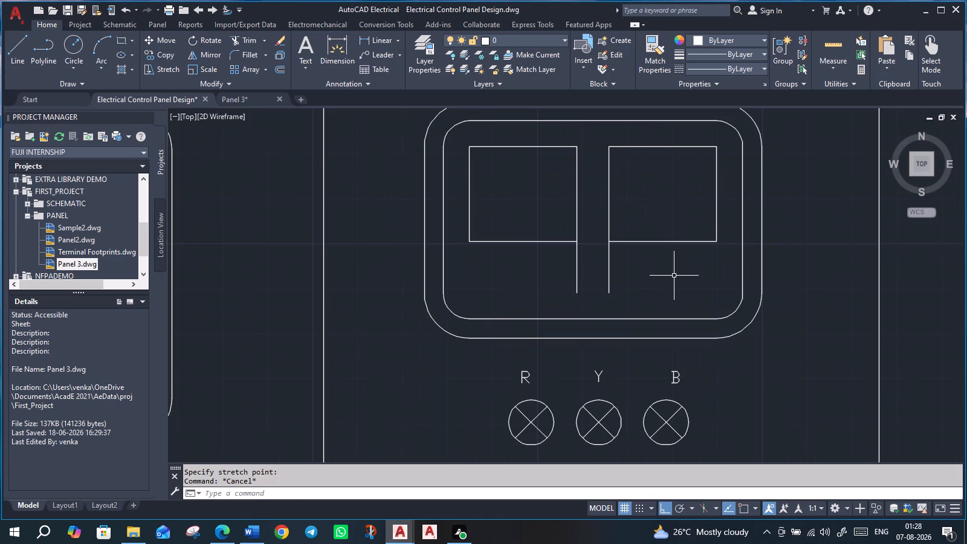
click(253, 39)
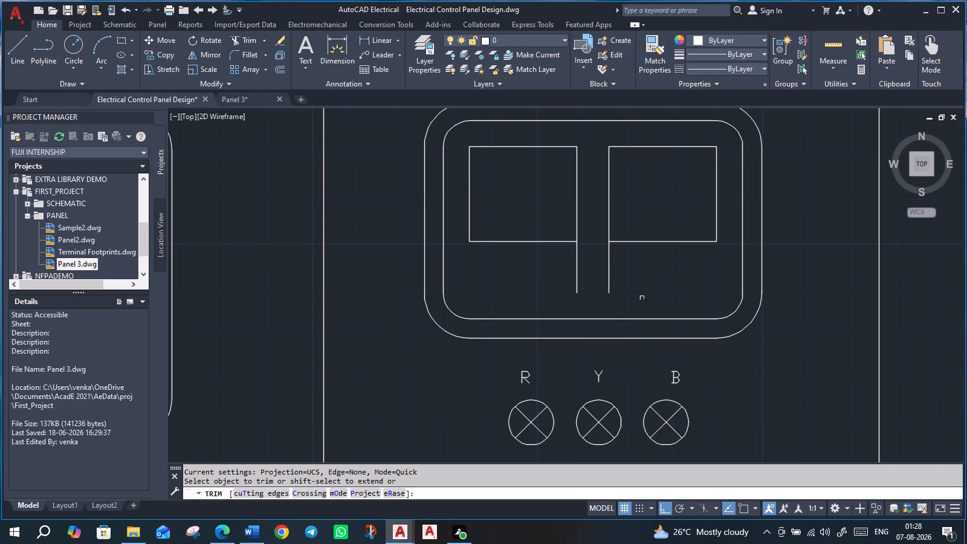
drag(643, 283, 537, 282)
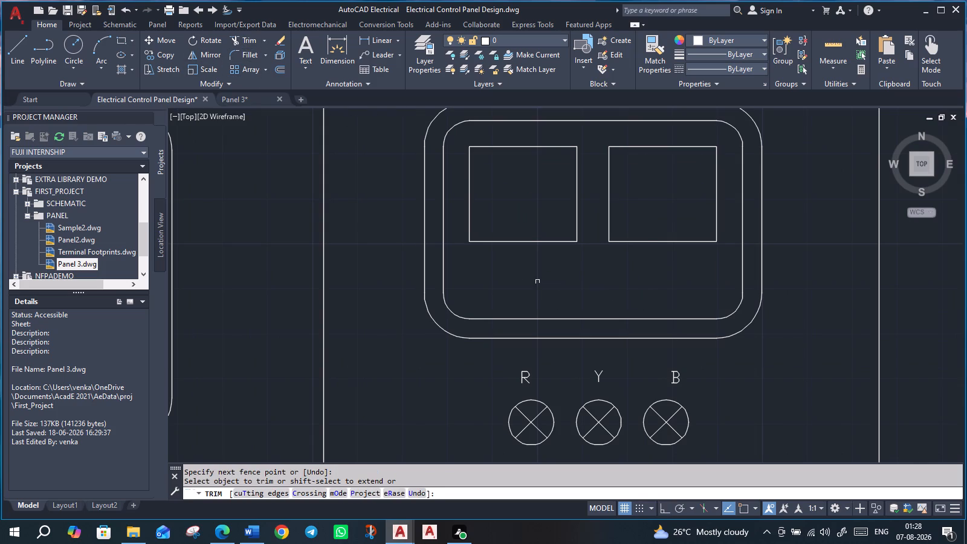
scroll(575, 262, up, 3)
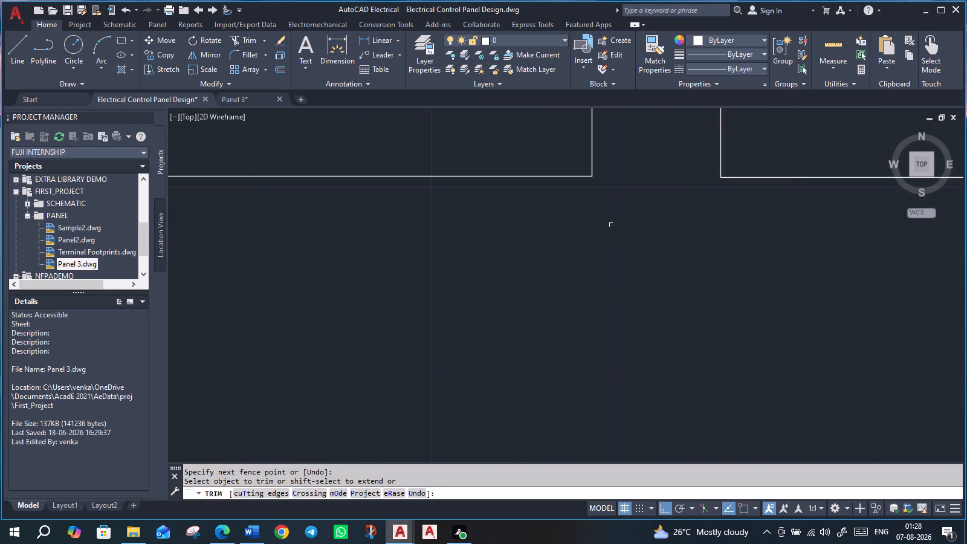
scroll(611, 225, down, 4)
scroll(711, 265, down, 1)
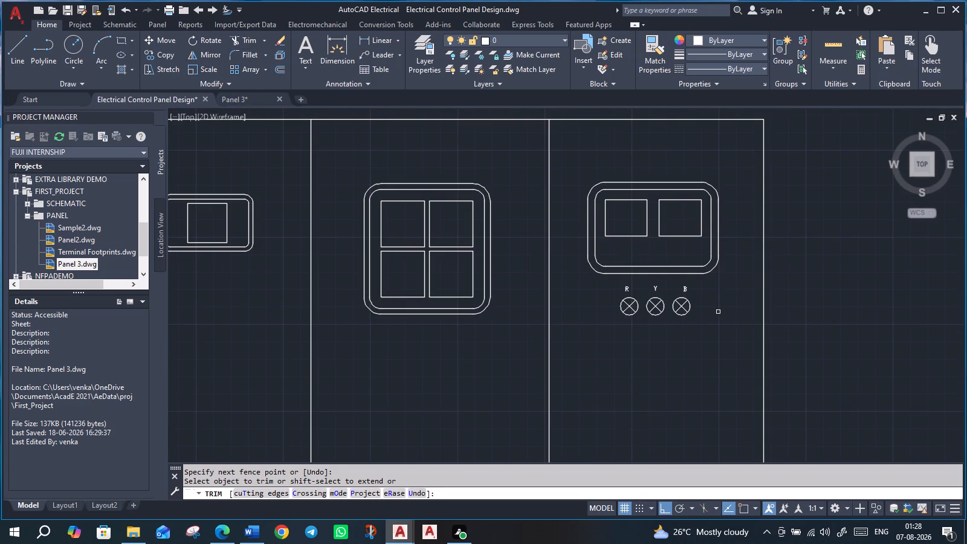
key(Escape)
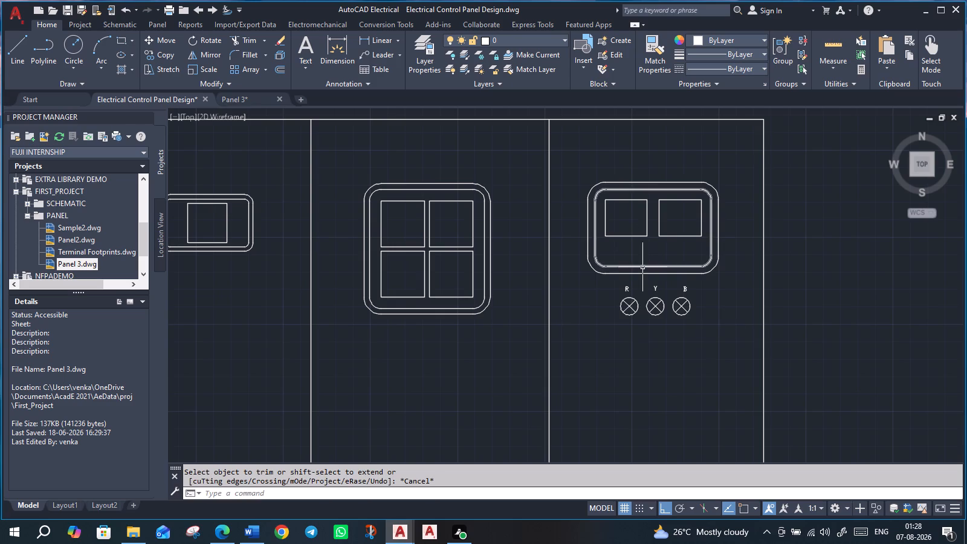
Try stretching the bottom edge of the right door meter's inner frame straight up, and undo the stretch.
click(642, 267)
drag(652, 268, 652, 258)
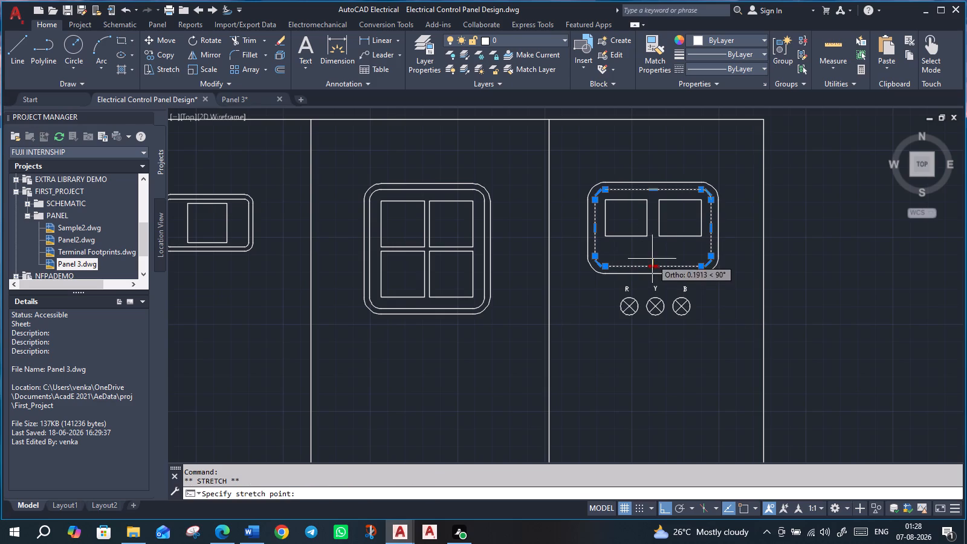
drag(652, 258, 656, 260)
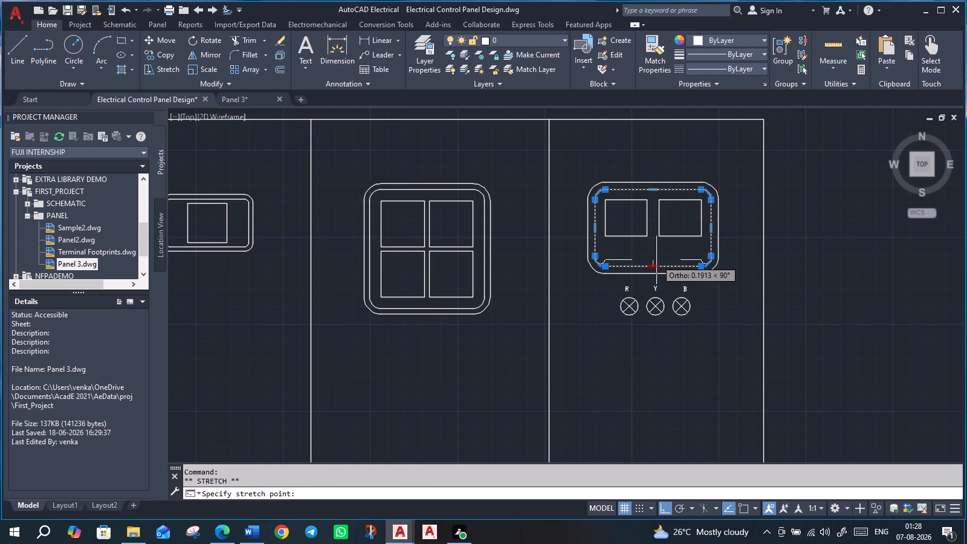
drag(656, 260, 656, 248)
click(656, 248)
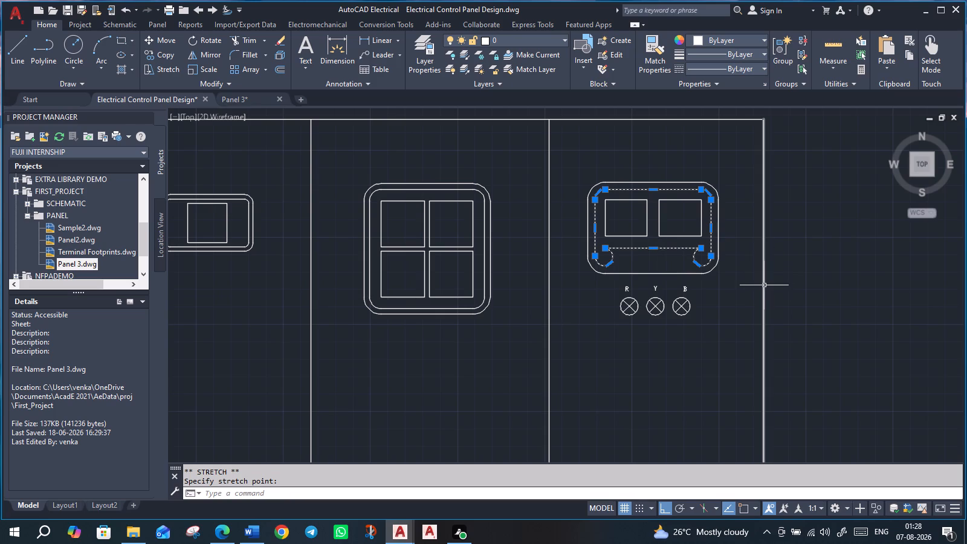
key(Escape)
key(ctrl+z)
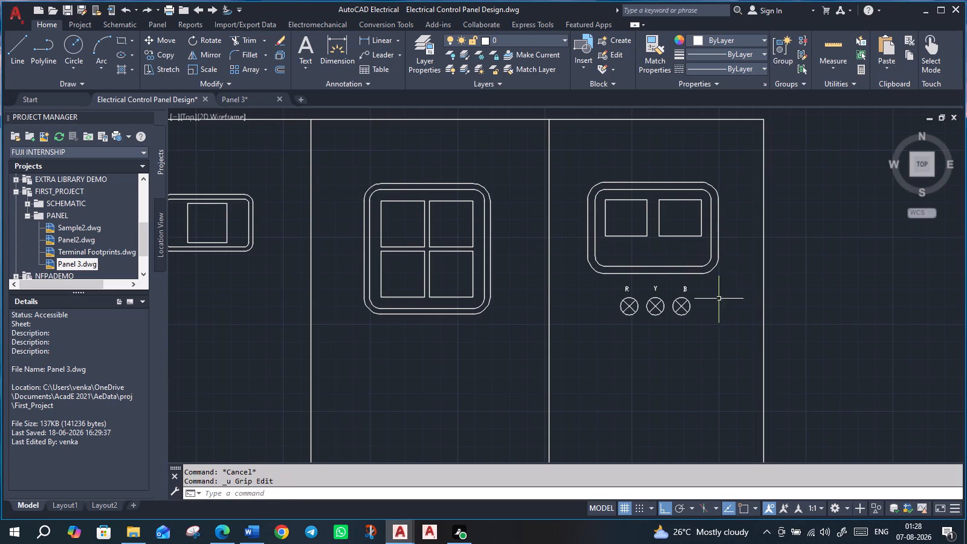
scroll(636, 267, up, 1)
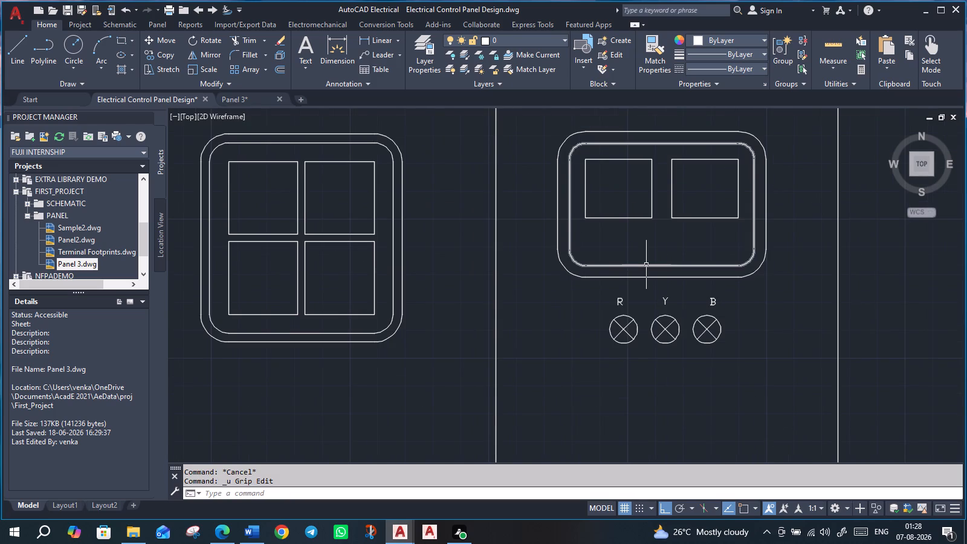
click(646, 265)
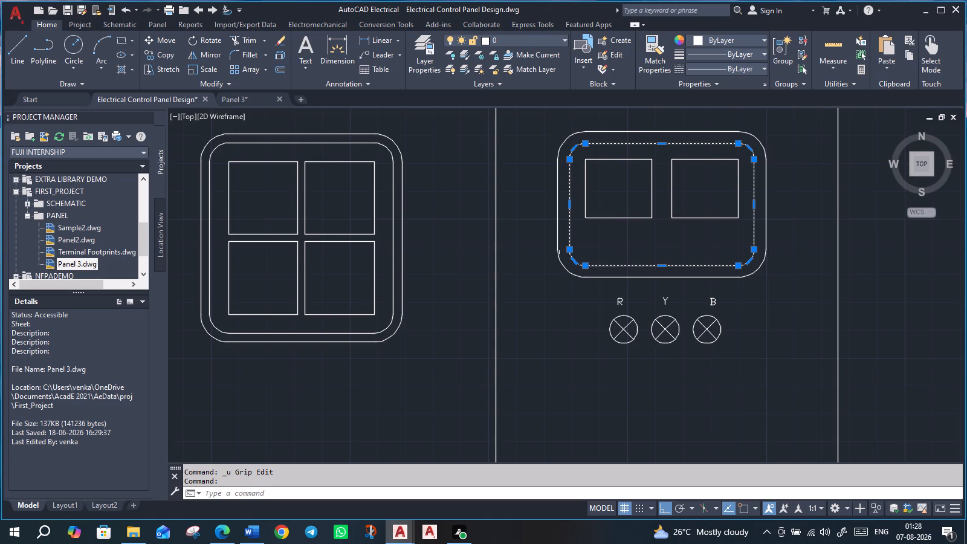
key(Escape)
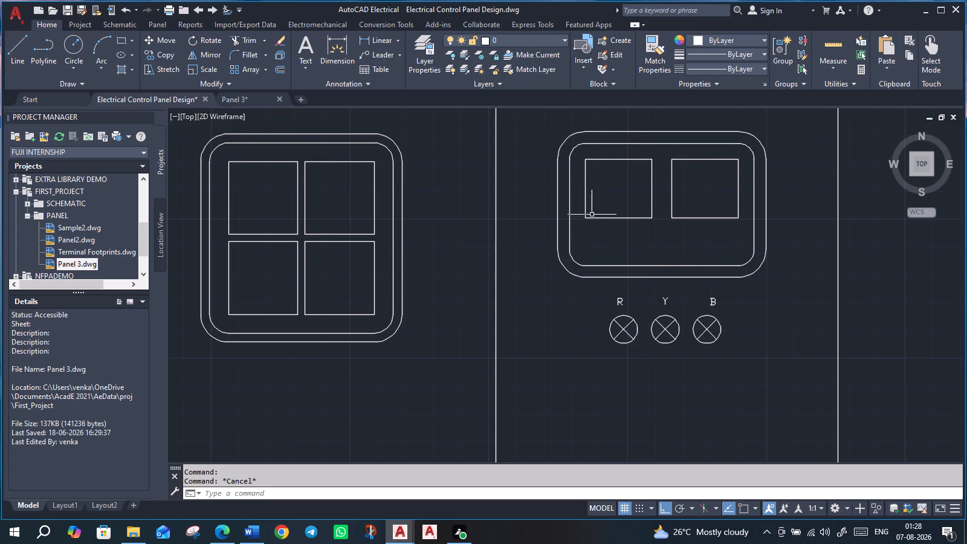
Move both windows of the right door's meter straight down about 0.29 so they sit mid-height in the frame.
click(583, 156)
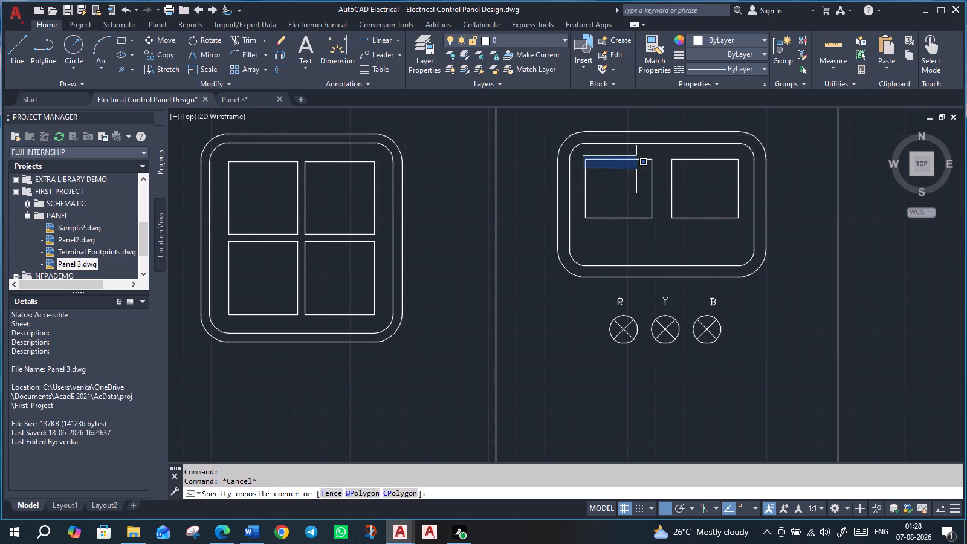
click(743, 238)
key(m)
key(Return)
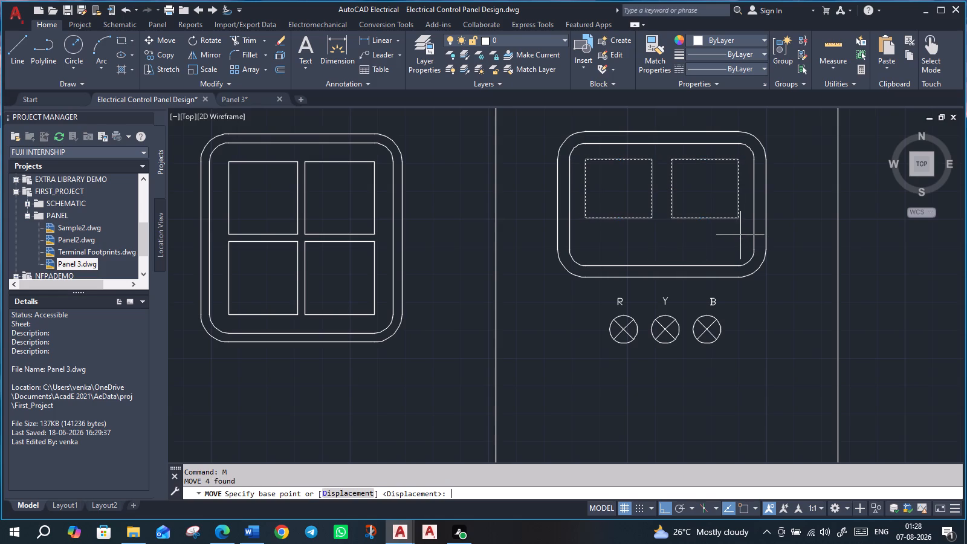
click(651, 217)
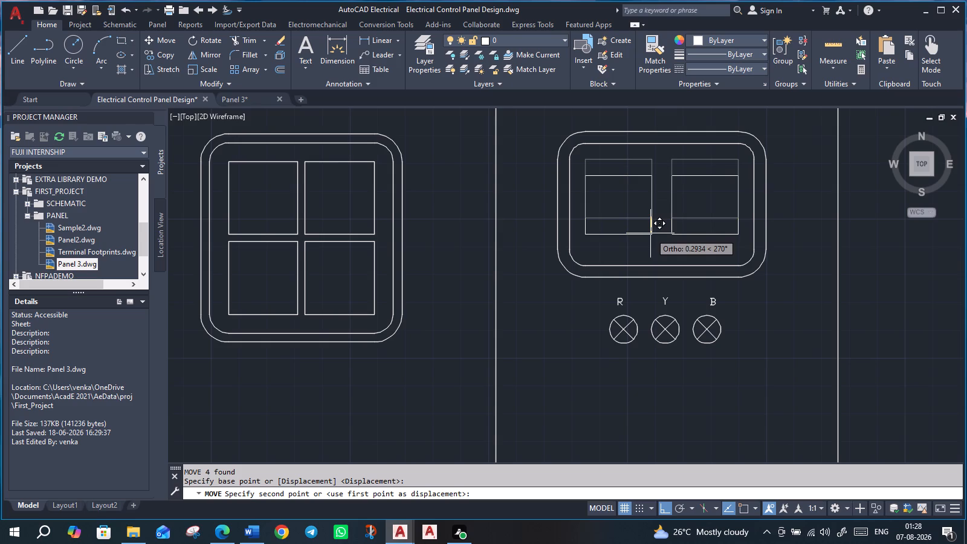
click(650, 233)
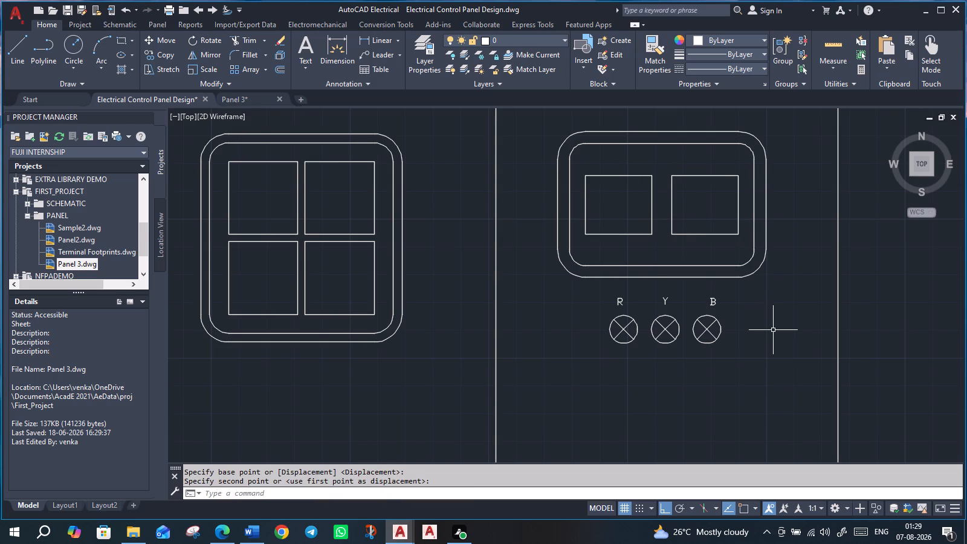
Delete the outer rounded frame of the right door's meter.
scroll(773, 330, down, 1)
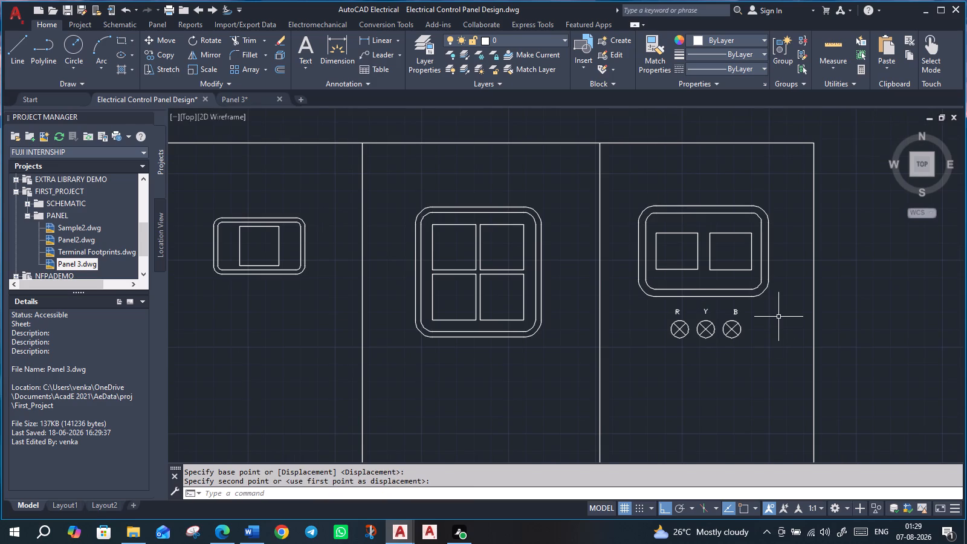
scroll(778, 317, down, 1)
middle_drag(781, 360, 702, 337)
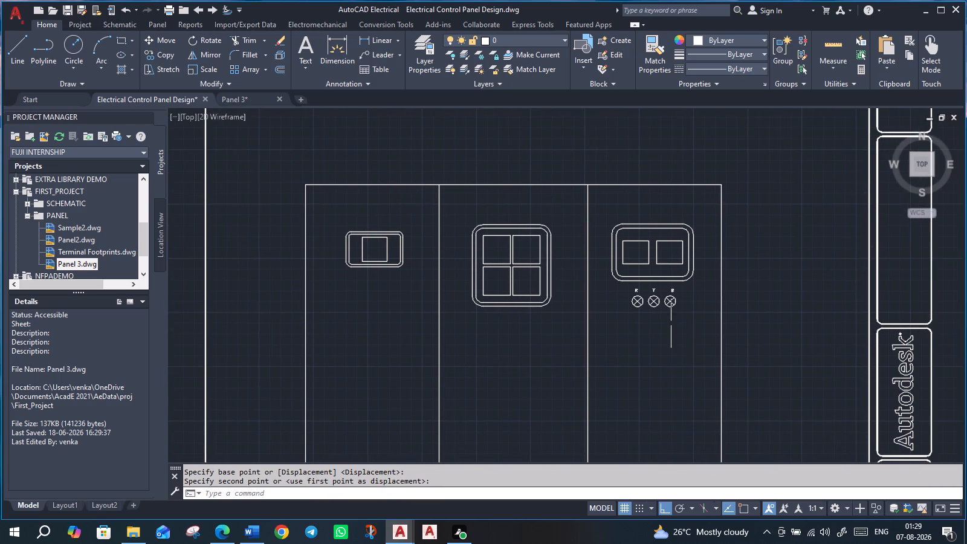
scroll(706, 277, up, 2)
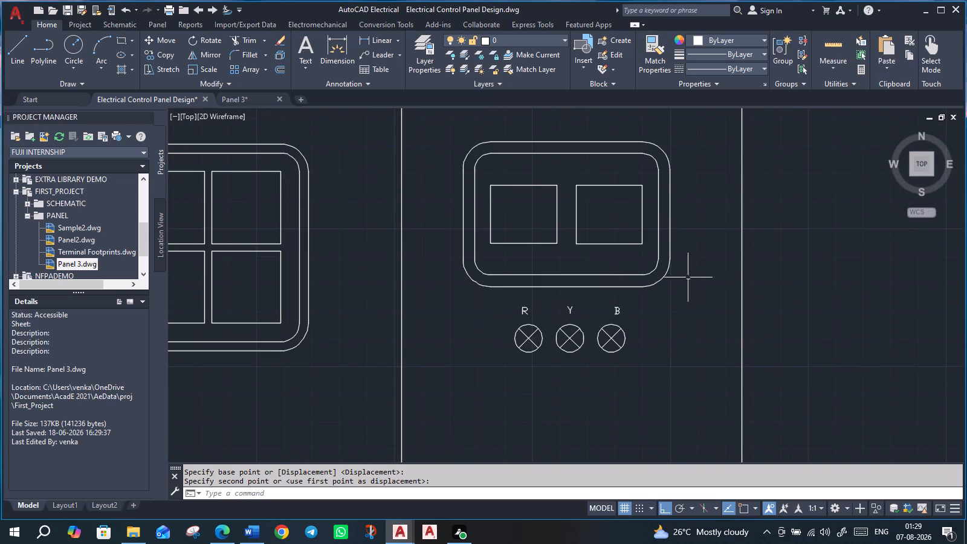
click(660, 280)
key(Delete)
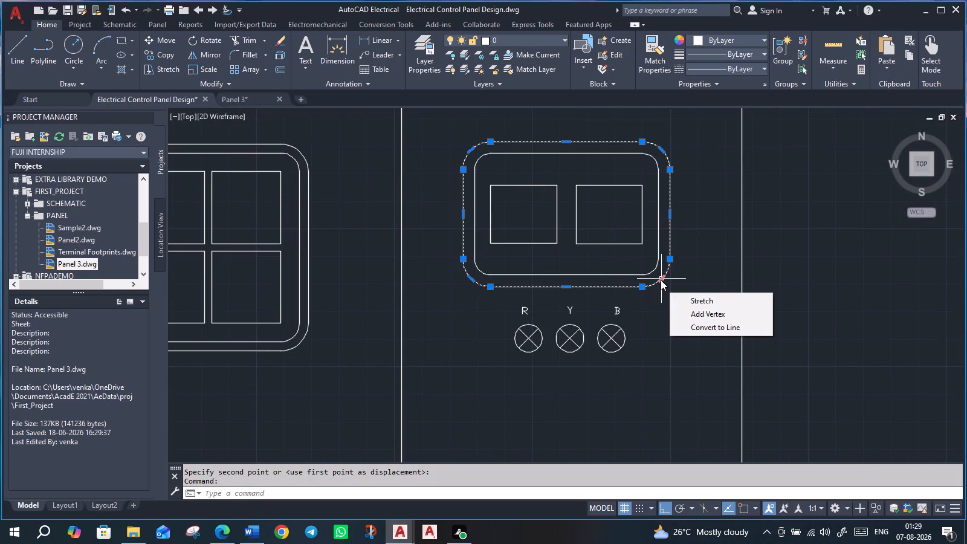
key(Delete)
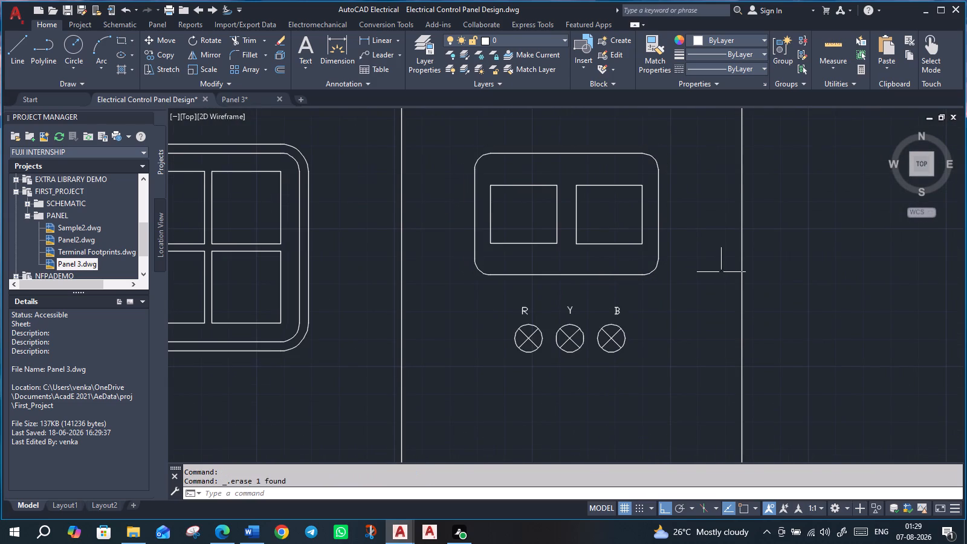
Offset the remaining rounded frame of the right door's meter inward by a small picked distance, keeping it clear of the windows.
key(o)
key(Return)
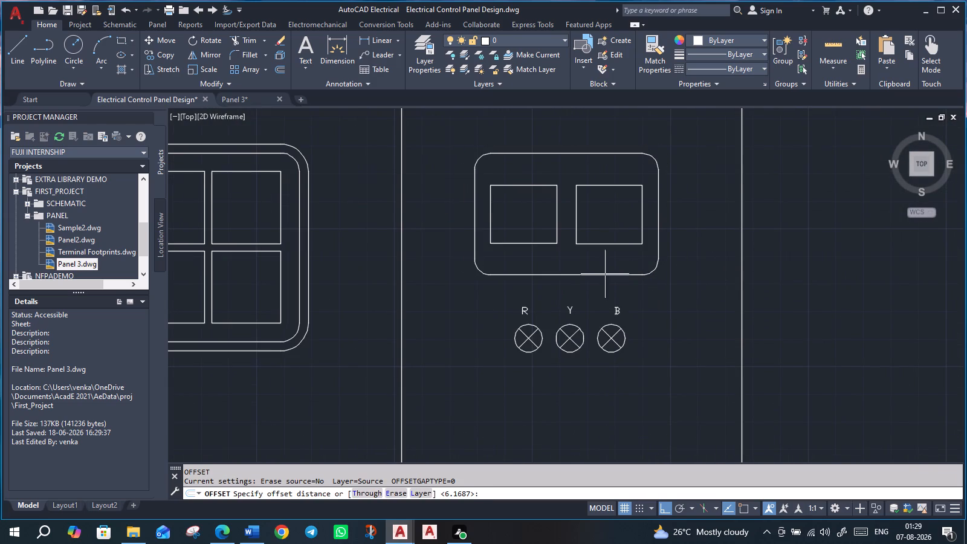
click(568, 275)
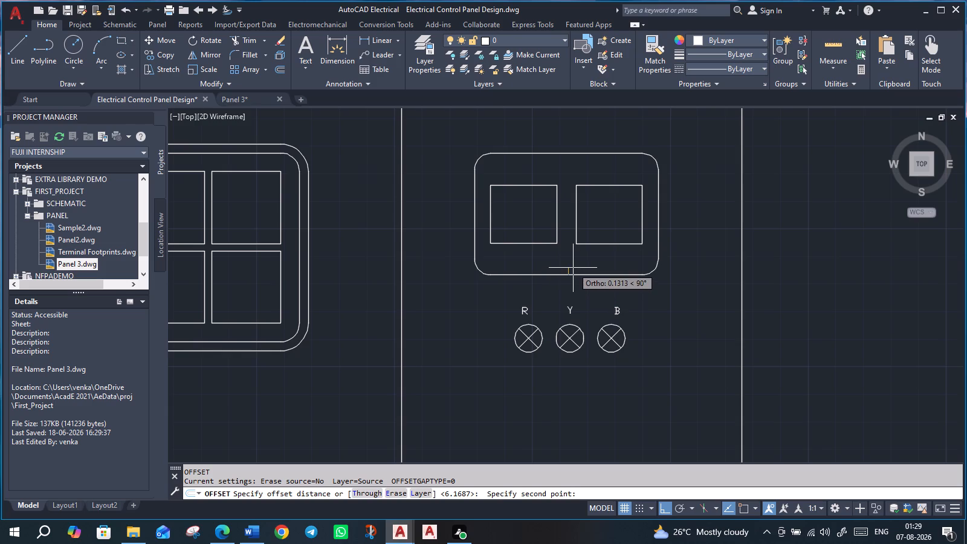
click(574, 265)
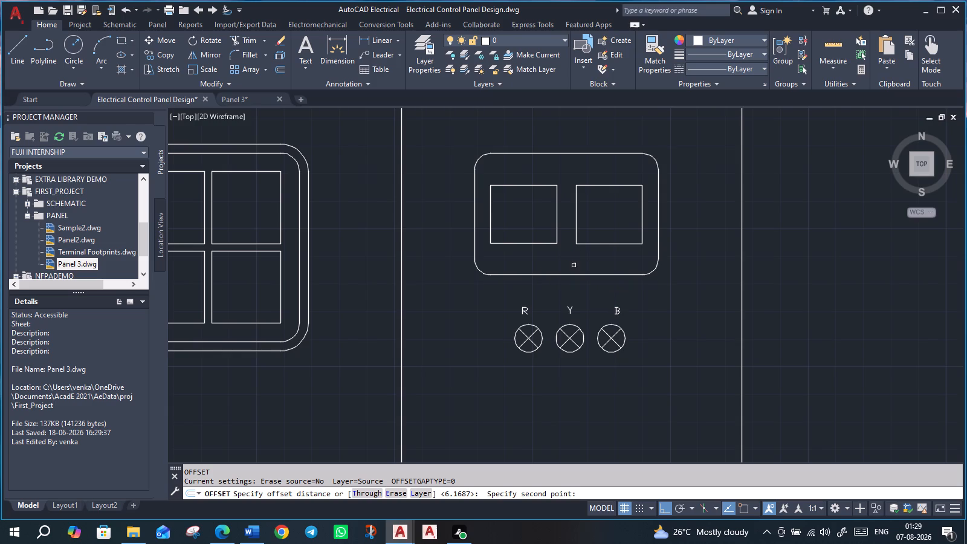
click(578, 276)
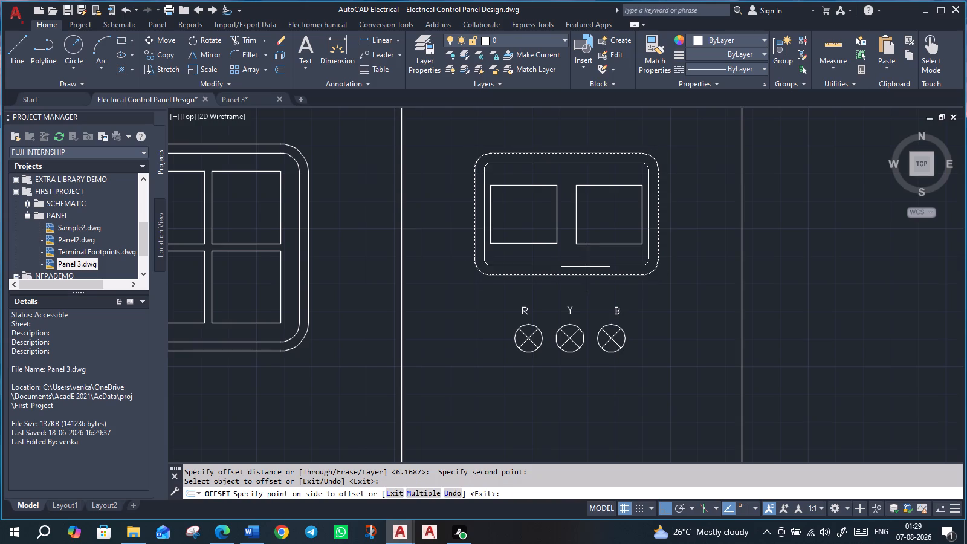
click(586, 267)
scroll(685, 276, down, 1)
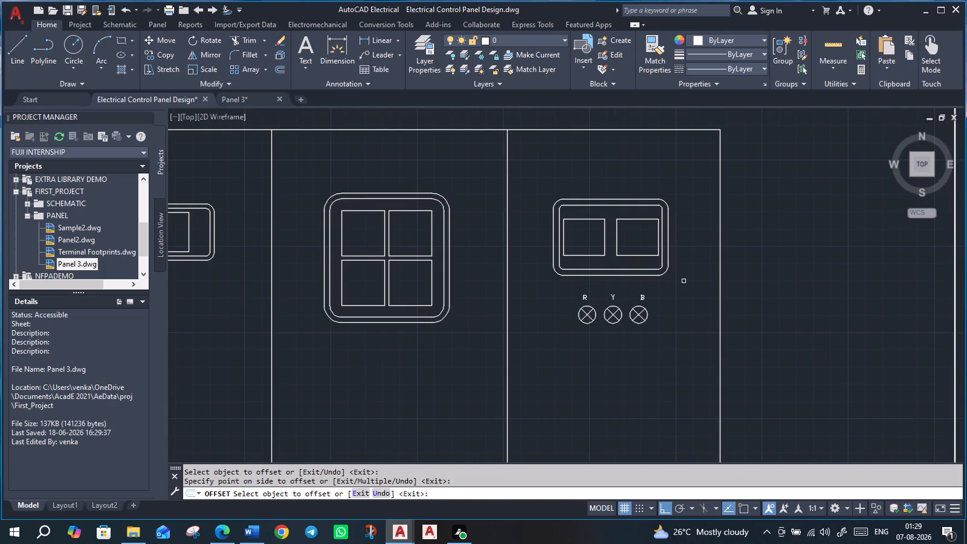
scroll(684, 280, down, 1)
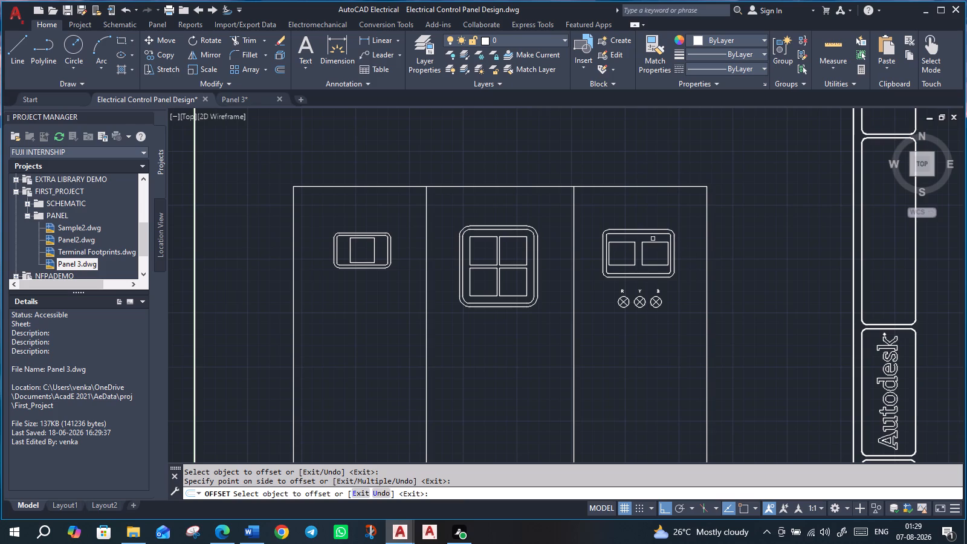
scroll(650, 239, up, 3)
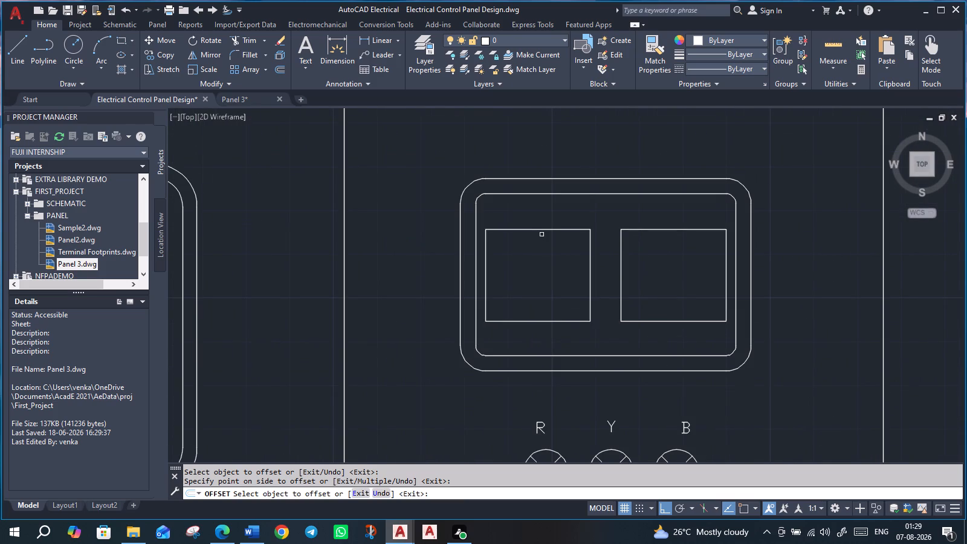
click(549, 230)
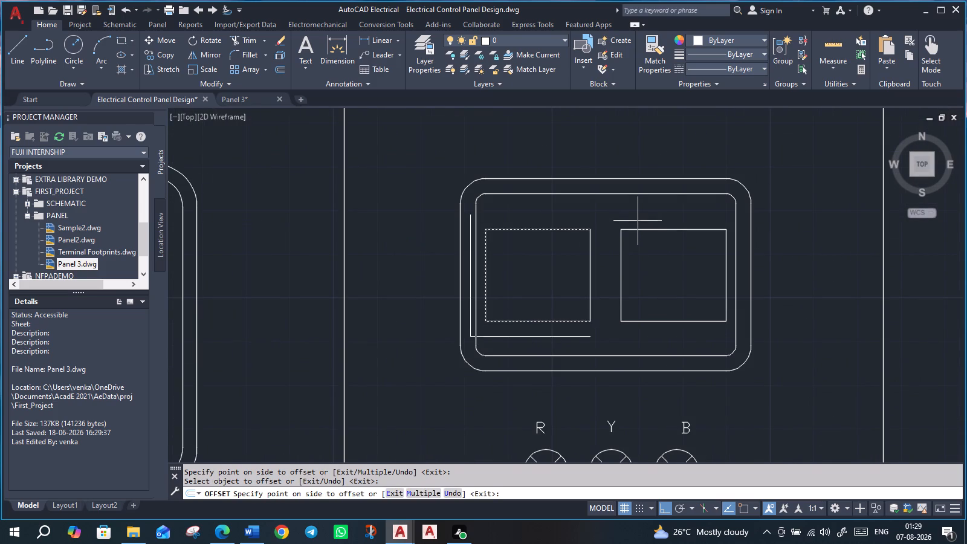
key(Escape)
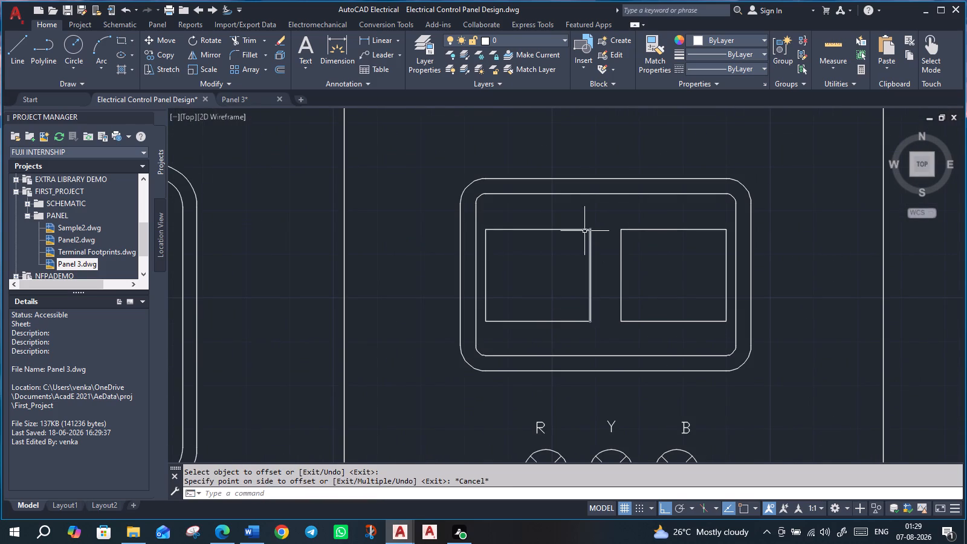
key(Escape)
Heighten the left window of the right door's meter by stretching its top edge up and its bottom edge slightly down.
click(574, 230)
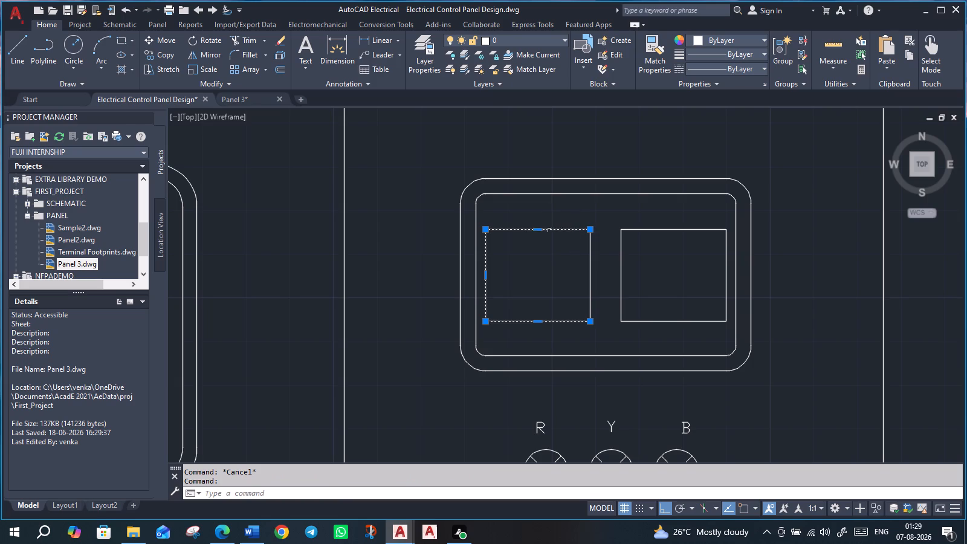
drag(539, 230, 542, 218)
click(542, 218)
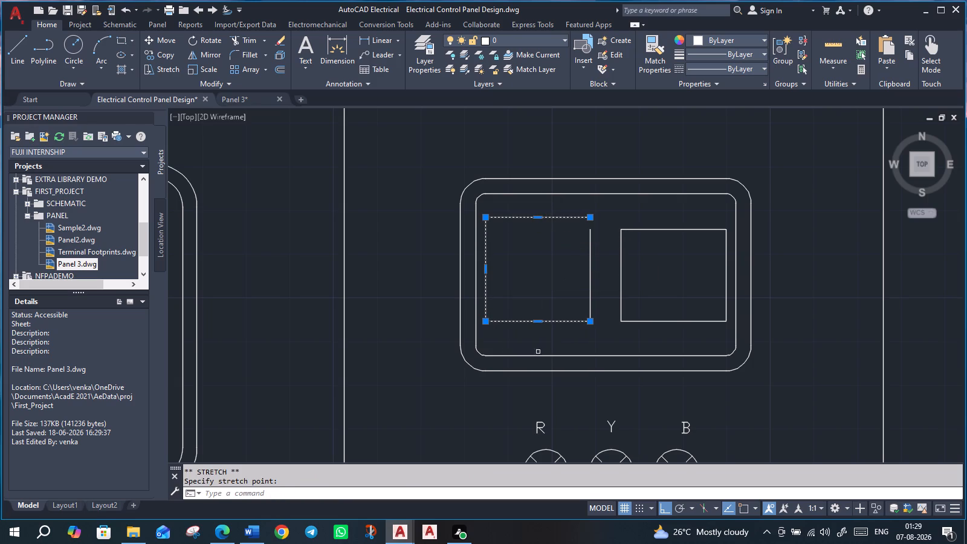
click(538, 319)
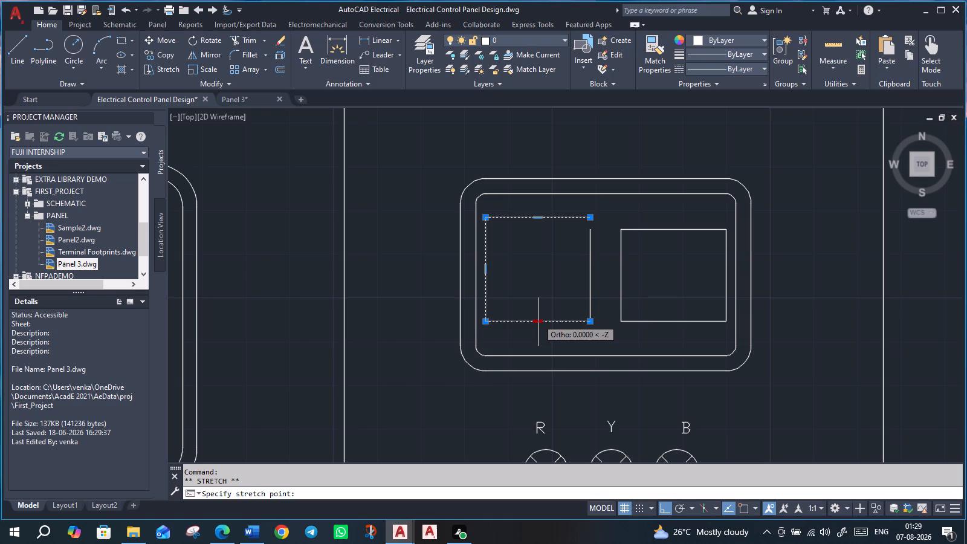
click(538, 328)
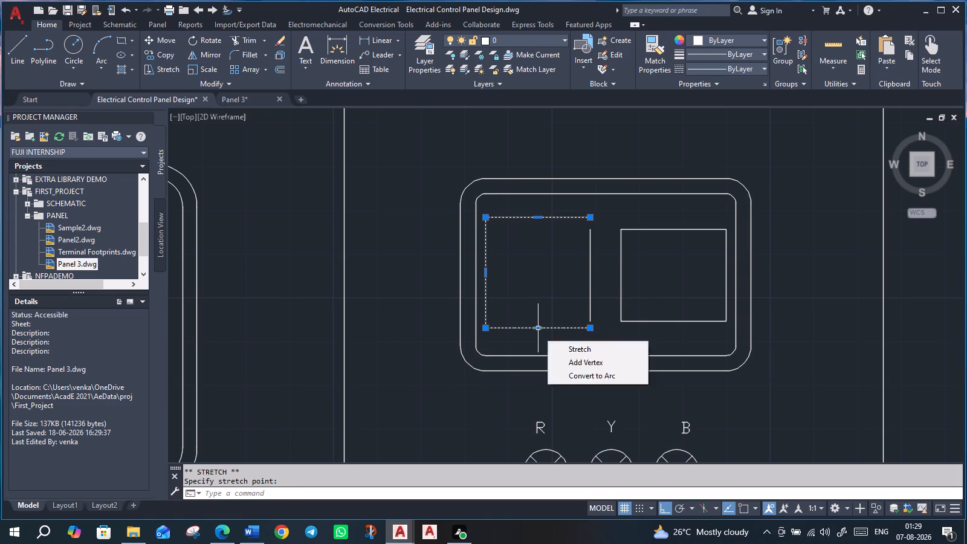
key(Escape)
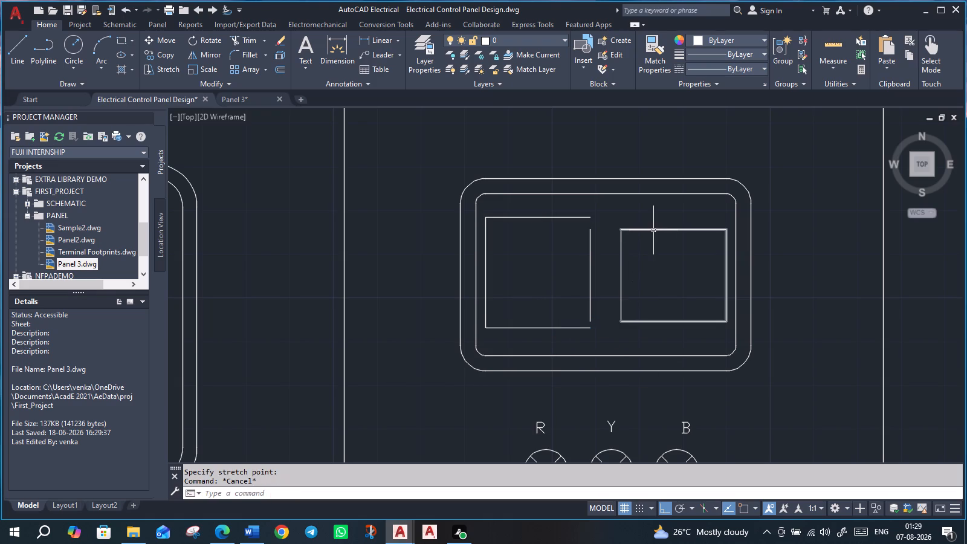
Stretch the right window's top edge up and bottom edge down about 0.07, level with the left window's edges.
click(653, 230)
drag(673, 228, 676, 217)
click(676, 217)
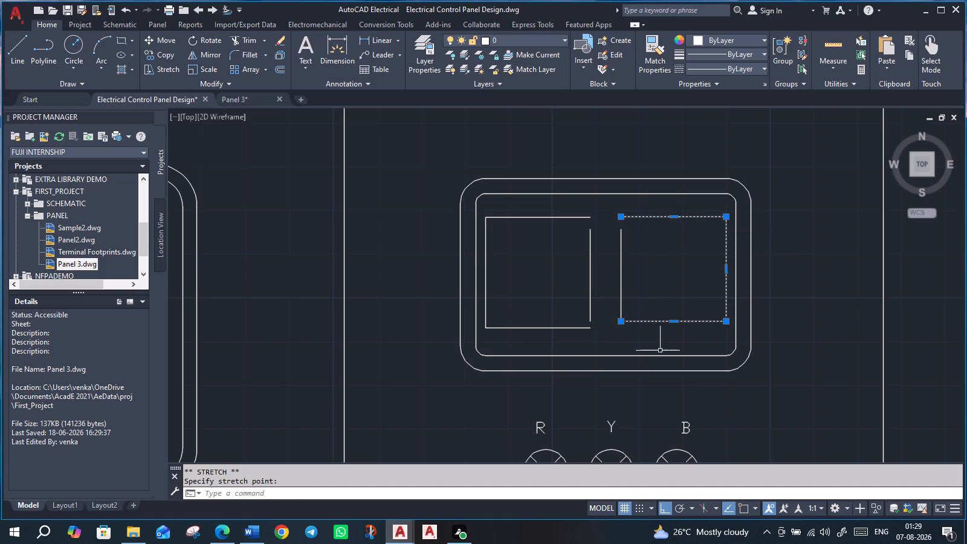
scroll(682, 334, up, 1)
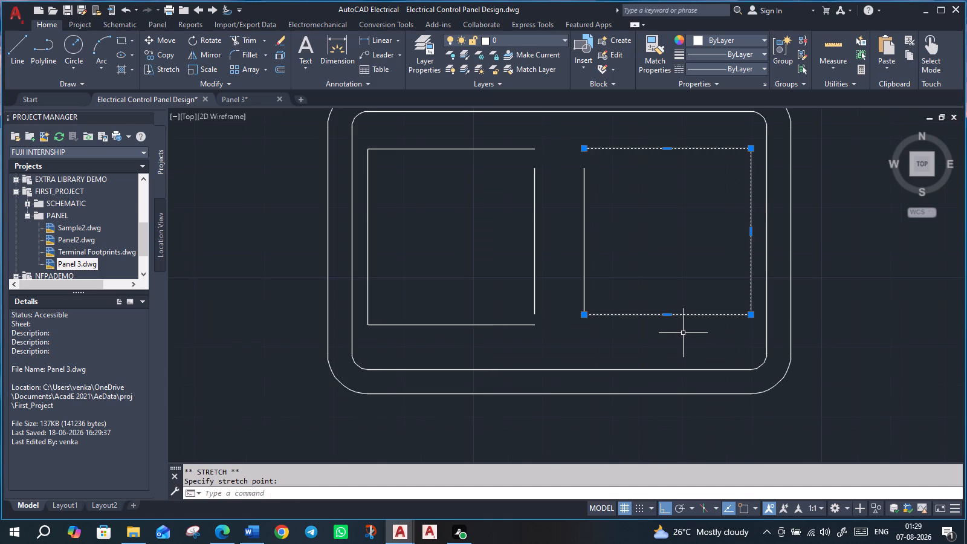
click(670, 316)
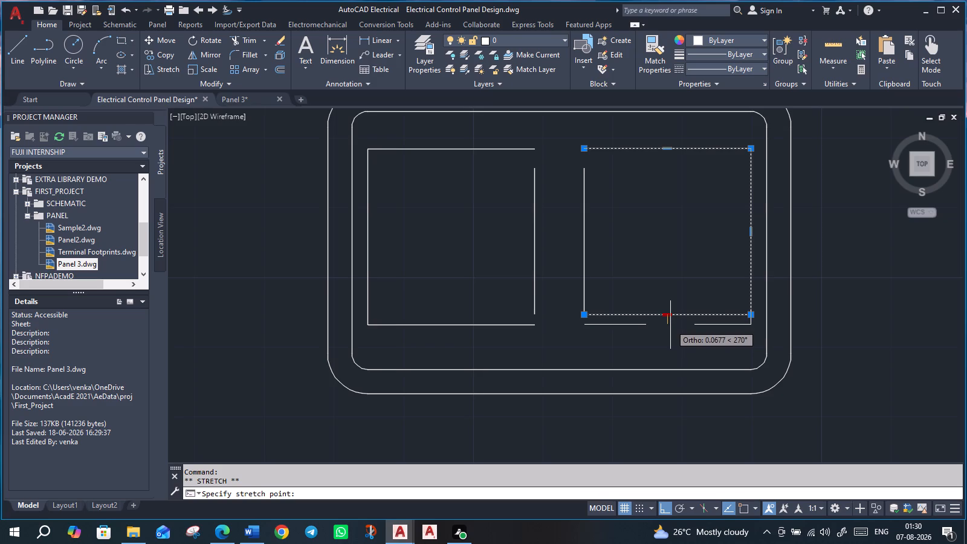
click(670, 325)
key(Escape)
Extend the inner vertical edges of both windows in the right door's meter to meet their top and bottom edges.
scroll(693, 316, down, 2)
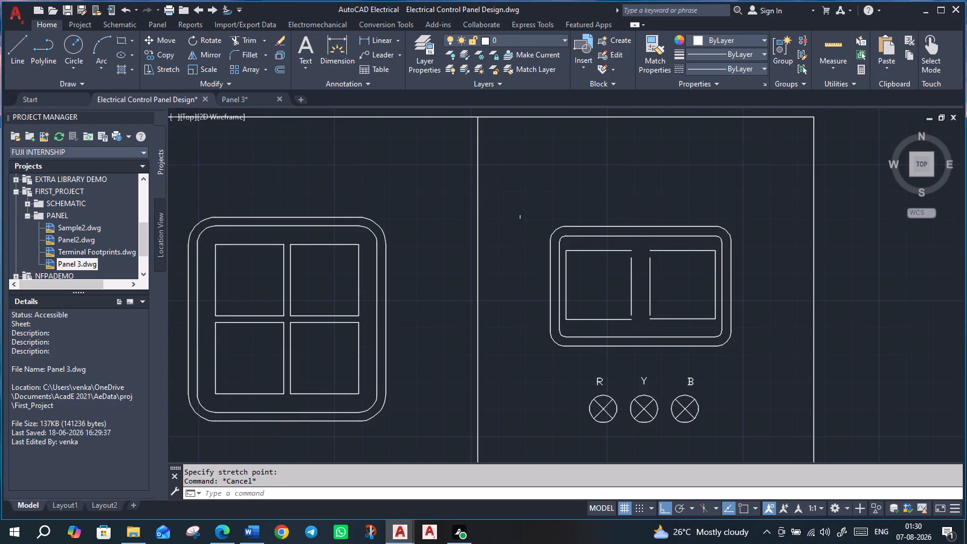
key(e)
key(x)
key(Return)
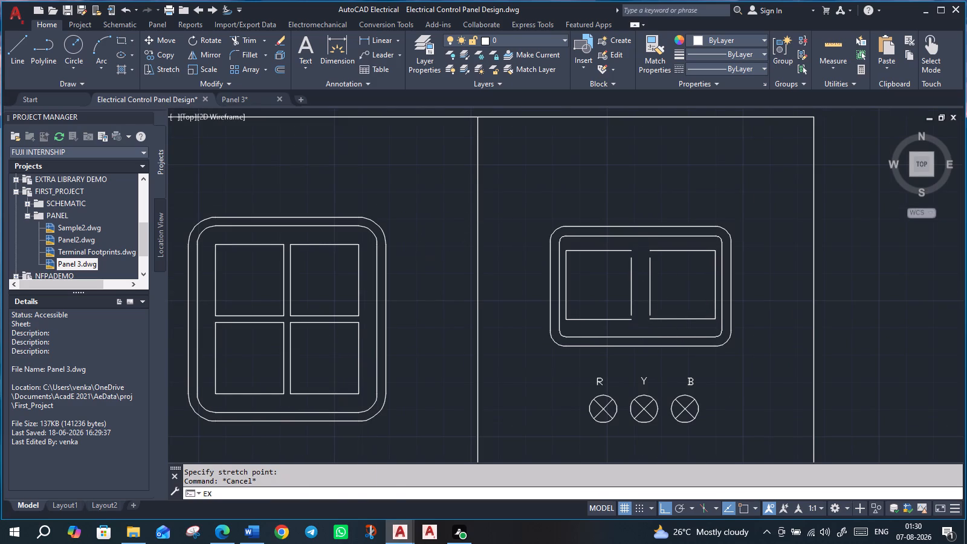
click(632, 289)
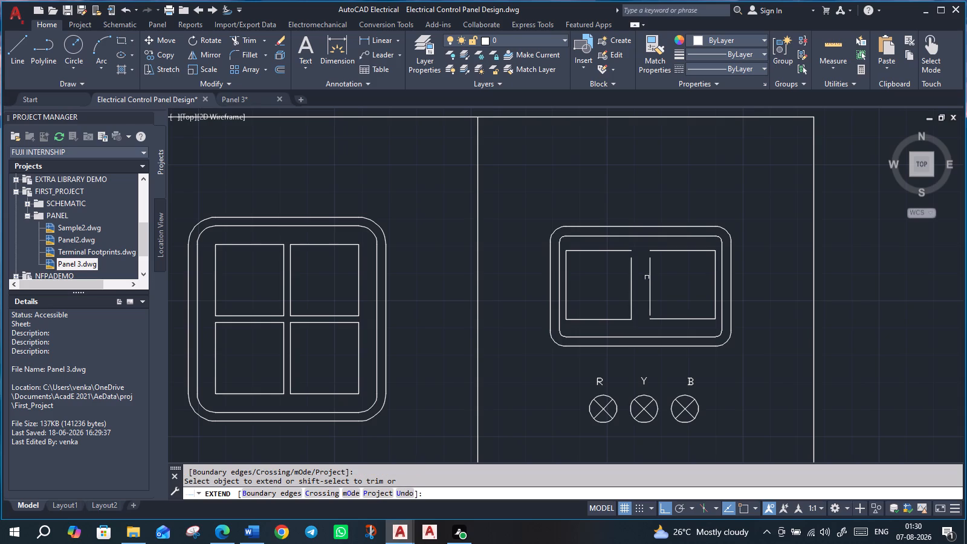
click(651, 276)
click(648, 302)
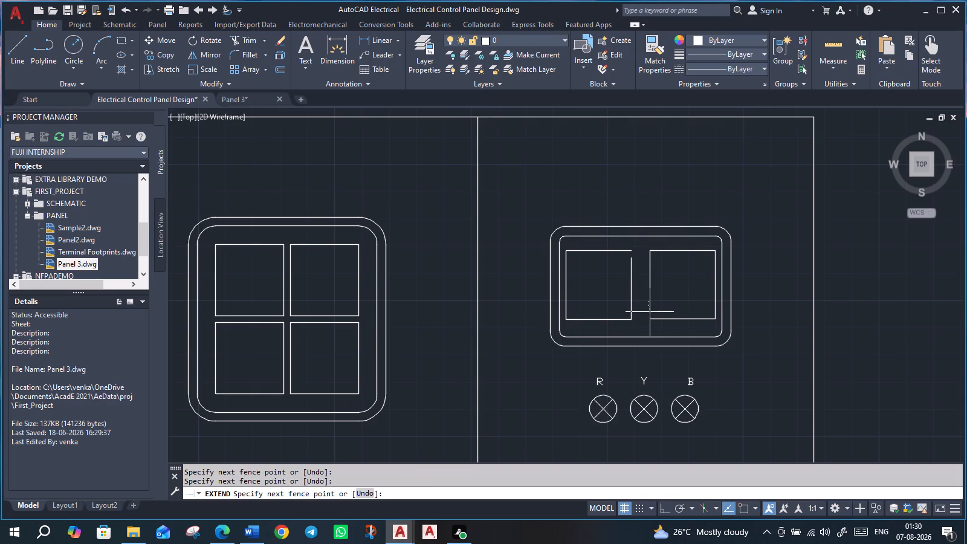
key(Escape)
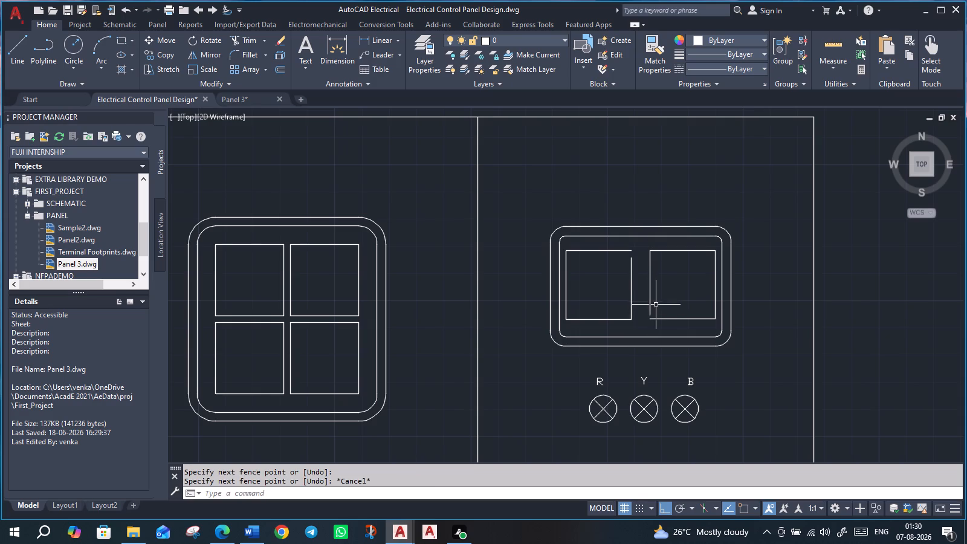
key(Return)
click(651, 308)
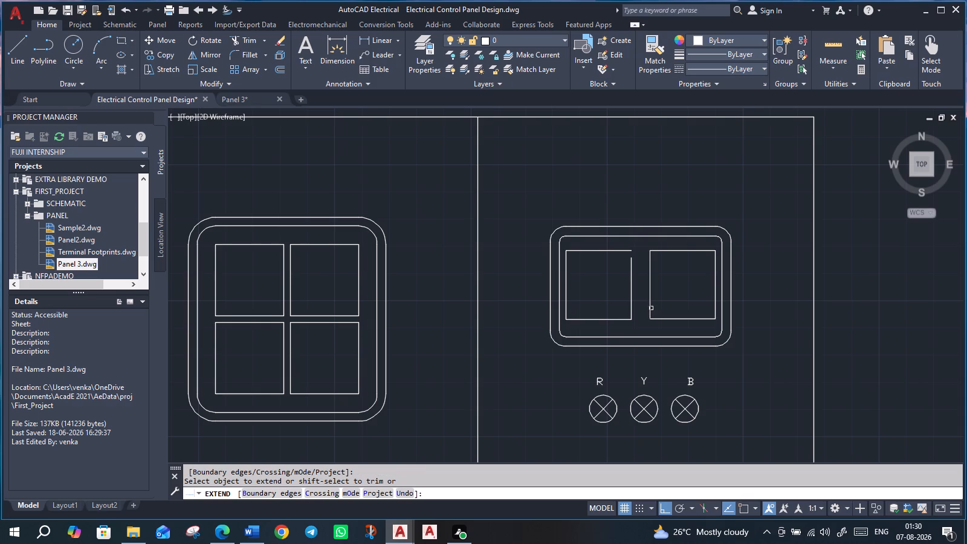
click(631, 263)
key(Escape)
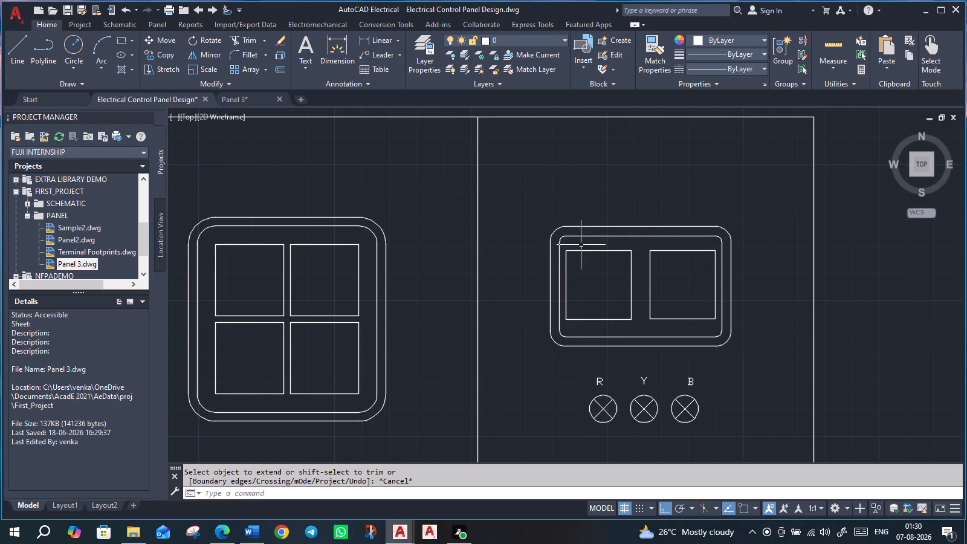
Move the left window of the right door's meter about 0.09 to the right, towards the other window.
click(563, 245)
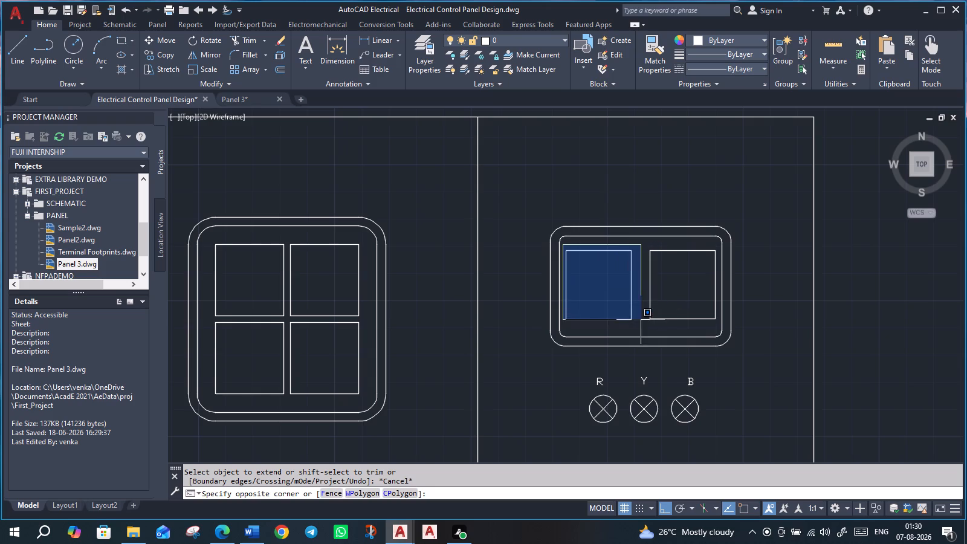
click(639, 330)
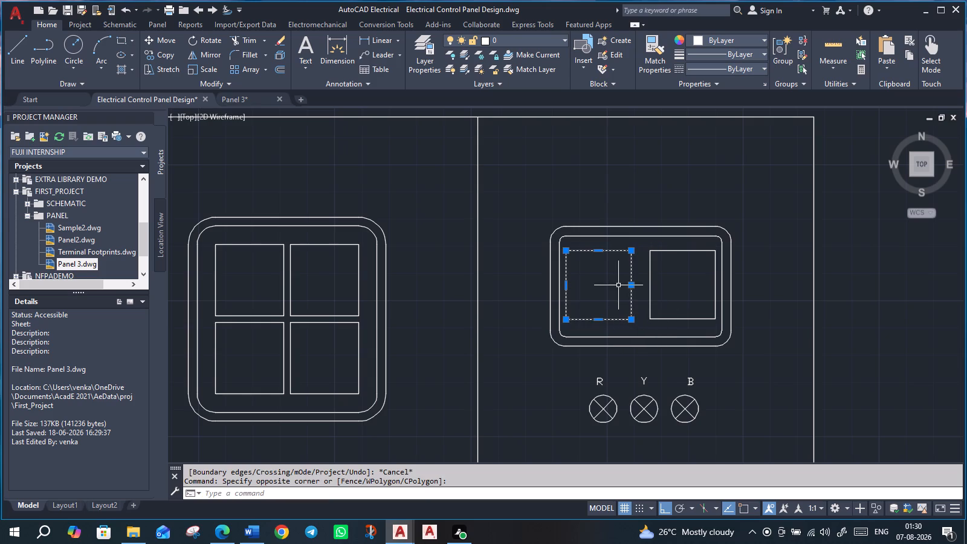
key(m)
key(Return)
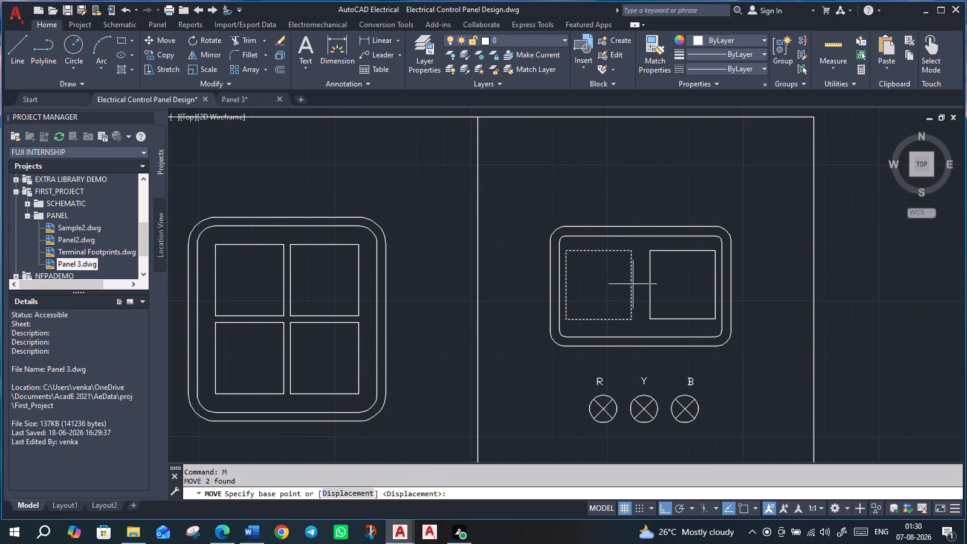
click(632, 286)
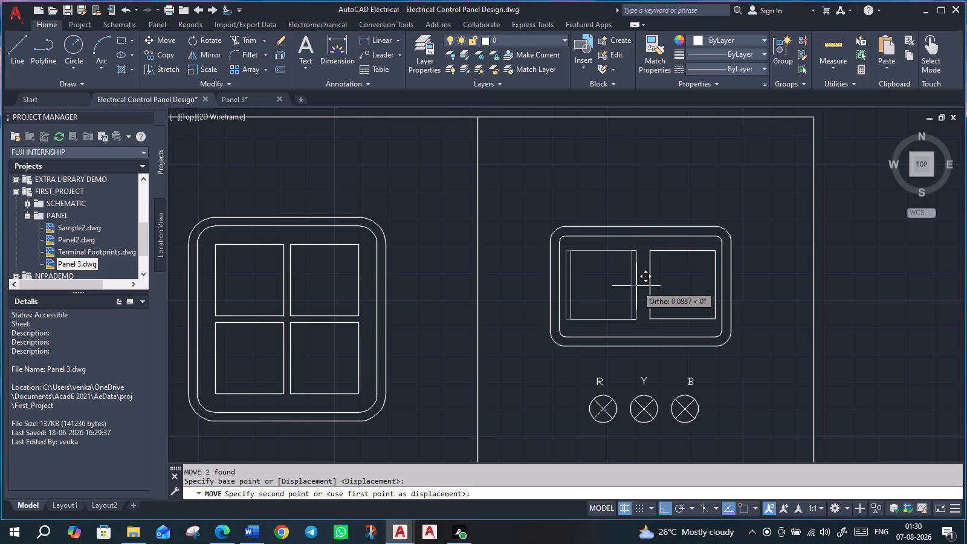
click(636, 286)
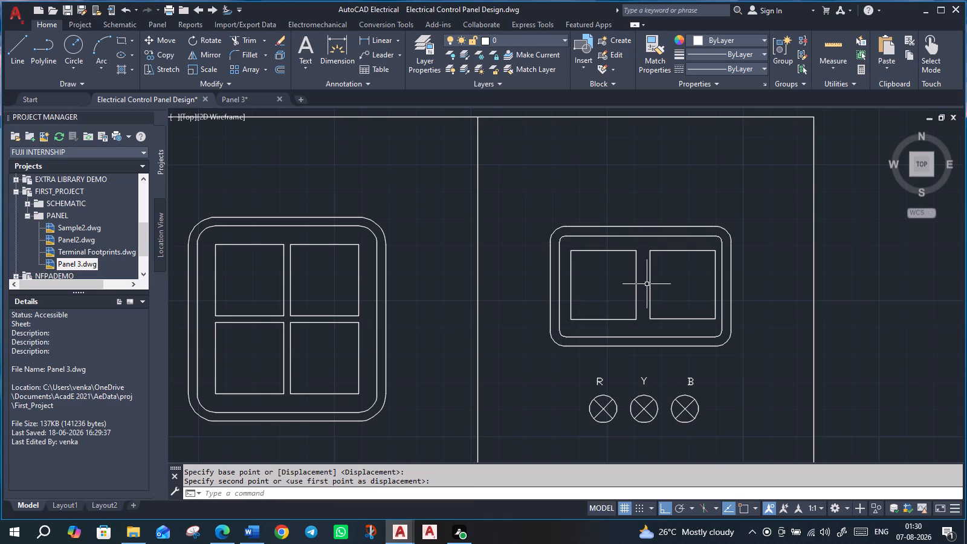
Move the right window of the right door's meter about 0.08 to the left, towards the other window.
click(645, 245)
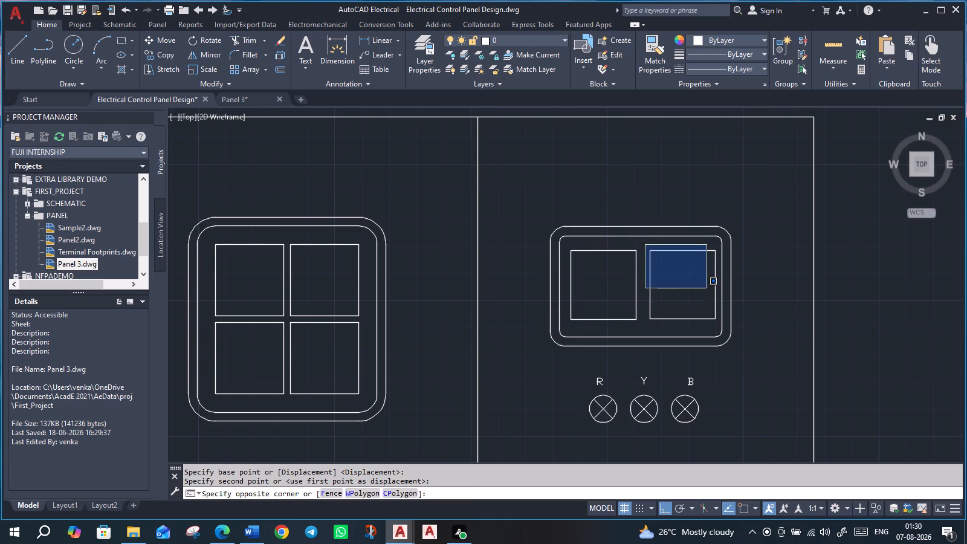
click(717, 328)
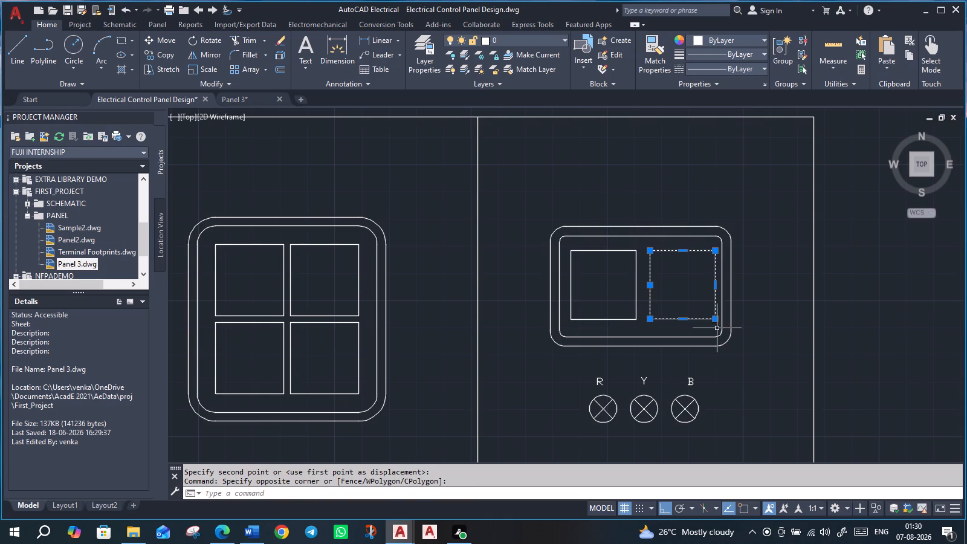
key(m)
key(Return)
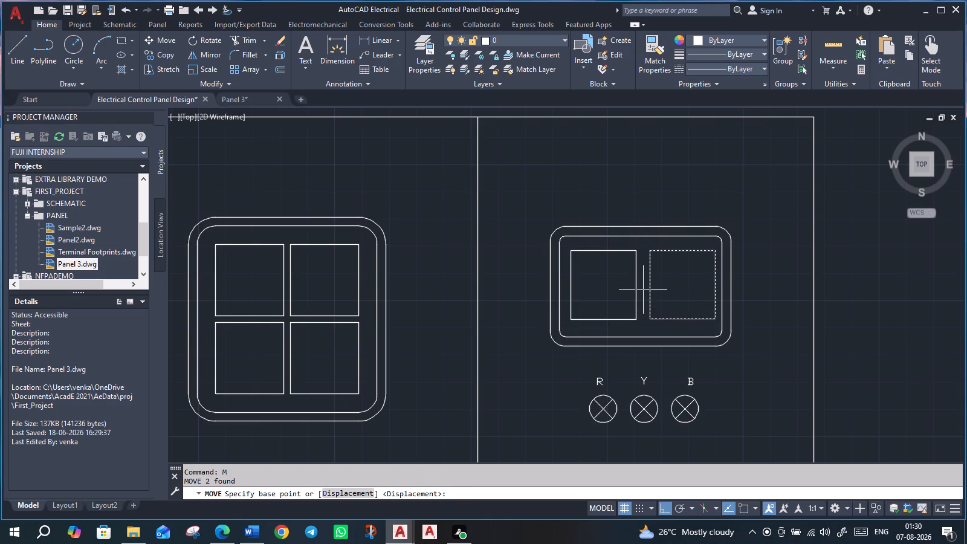
click(649, 287)
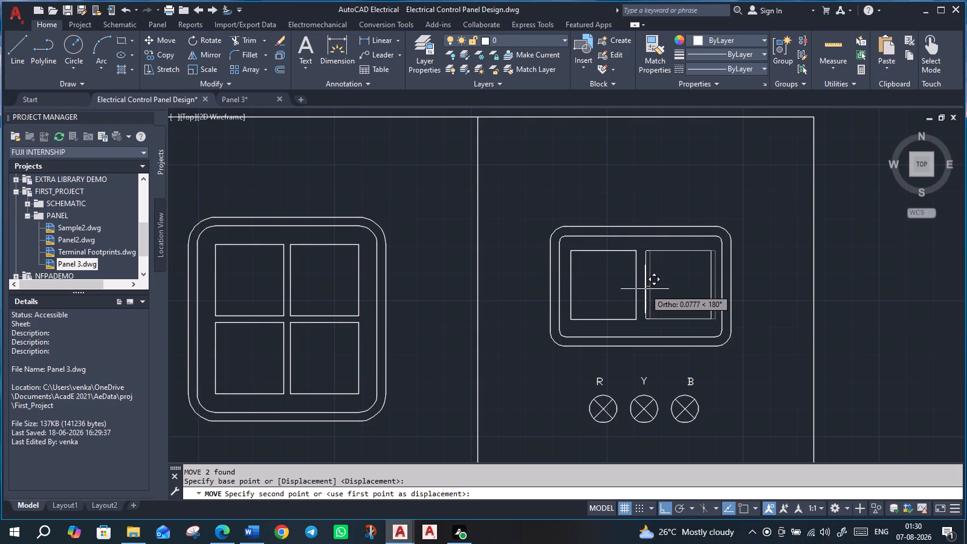
click(645, 289)
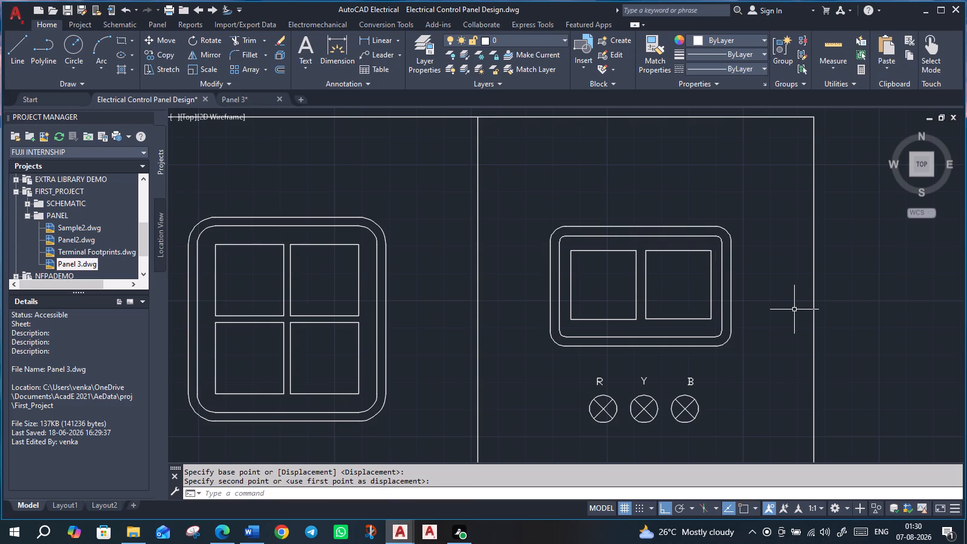
Save the Electrical Control Panel Design drawing.
scroll(762, 331, down, 3)
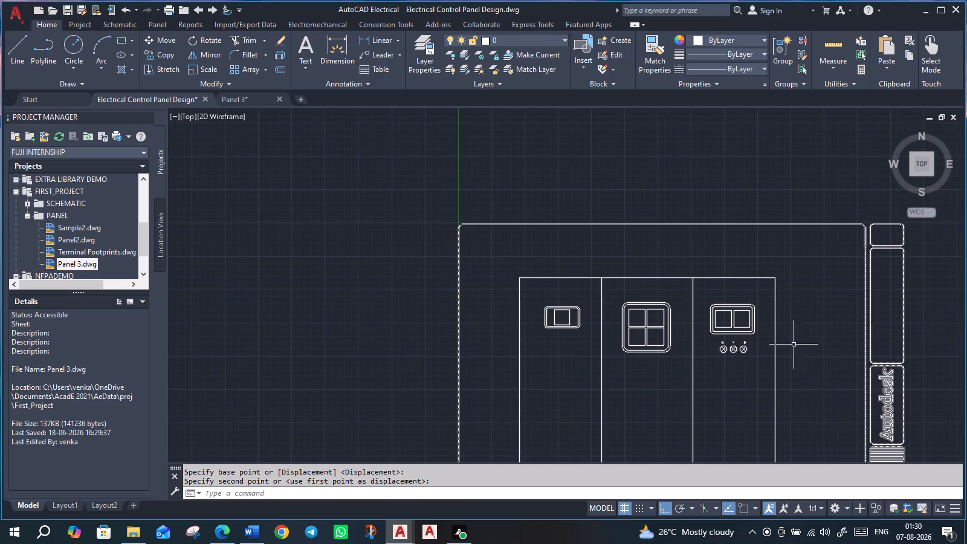
scroll(777, 332, up, 2)
middle_drag(839, 351, 821, 319)
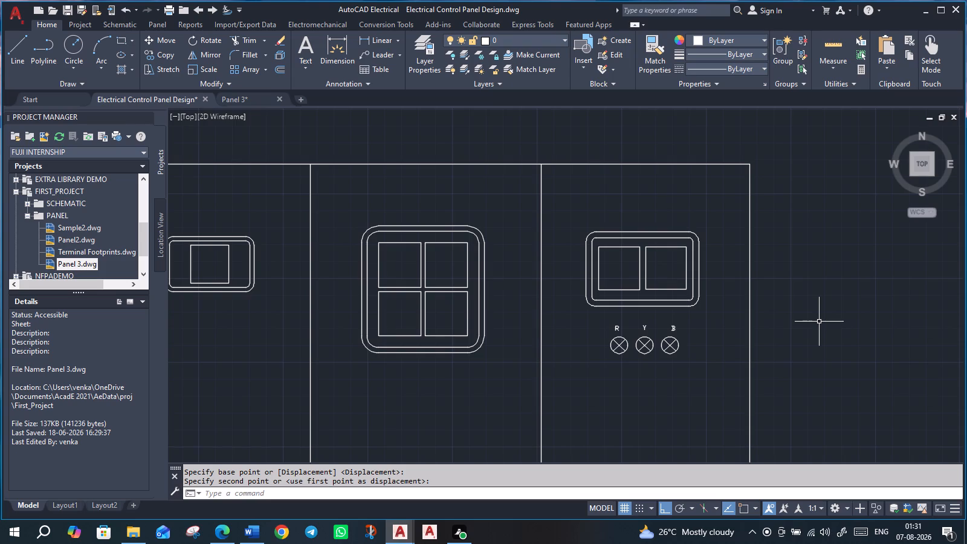
key(ctrl+s)
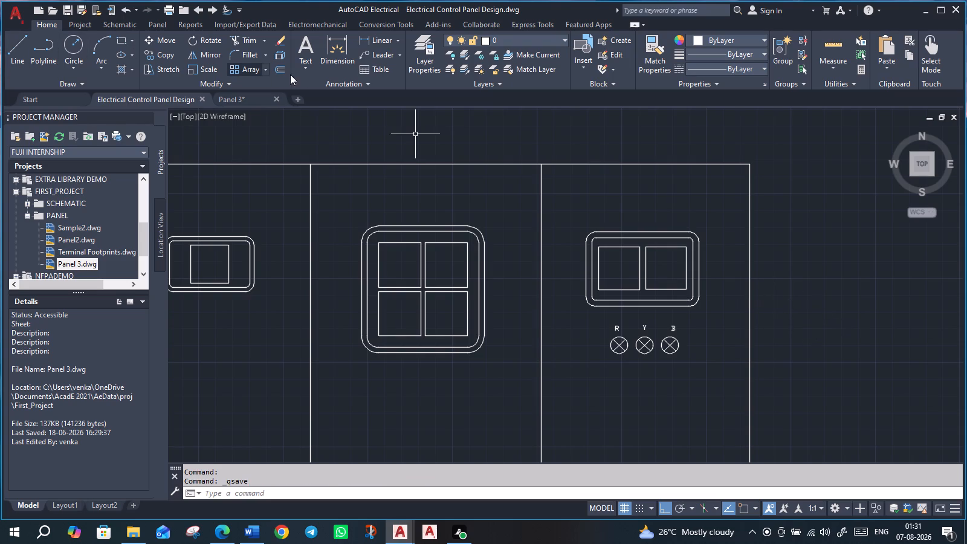
Close the Panel 3 drawing without saving its changes.
click(274, 99)
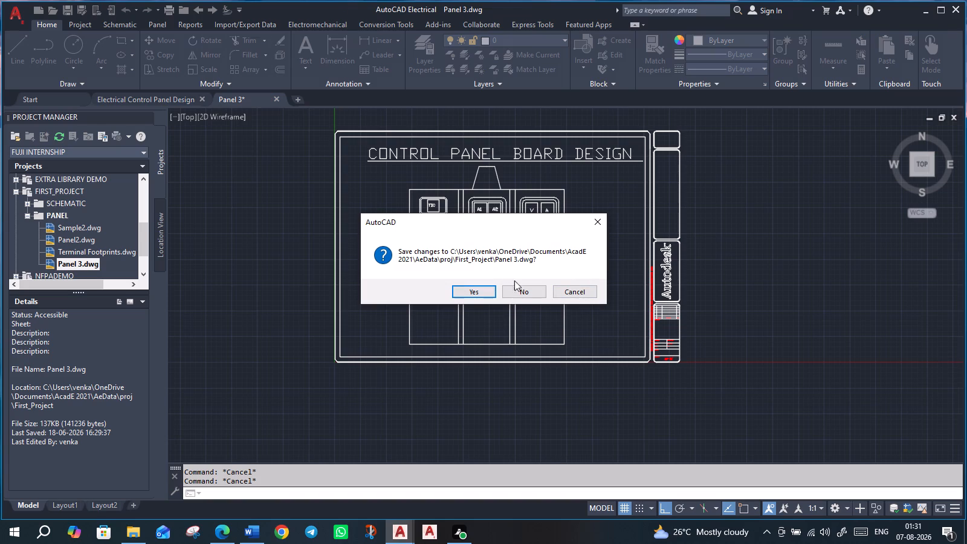
click(522, 292)
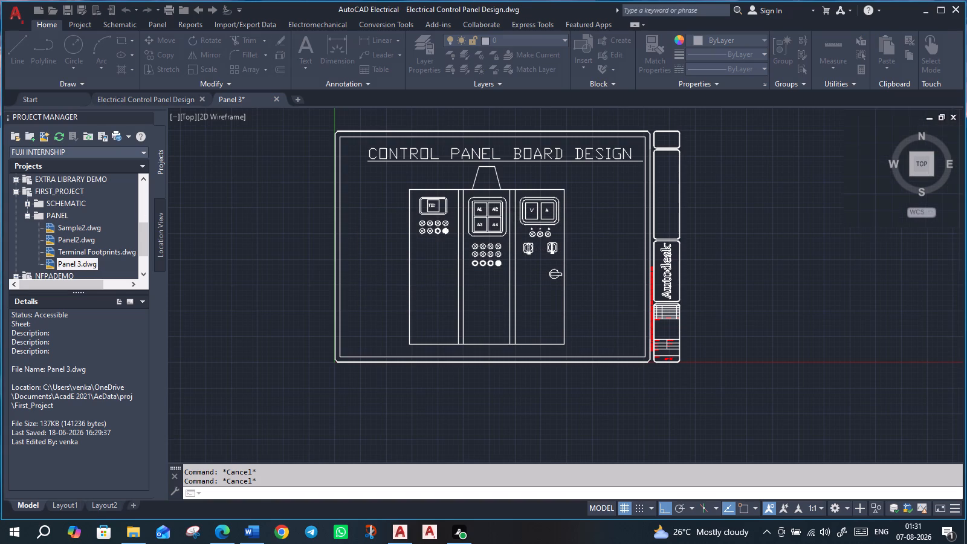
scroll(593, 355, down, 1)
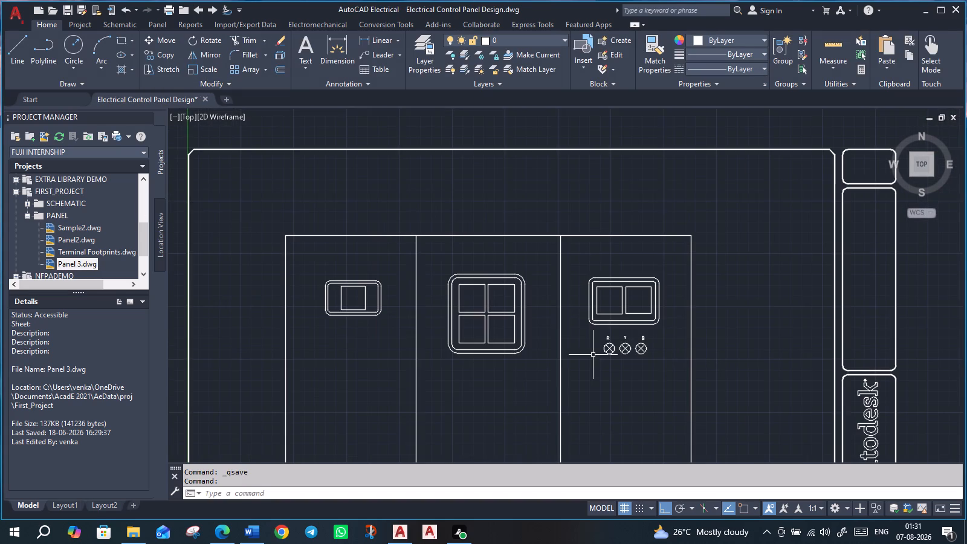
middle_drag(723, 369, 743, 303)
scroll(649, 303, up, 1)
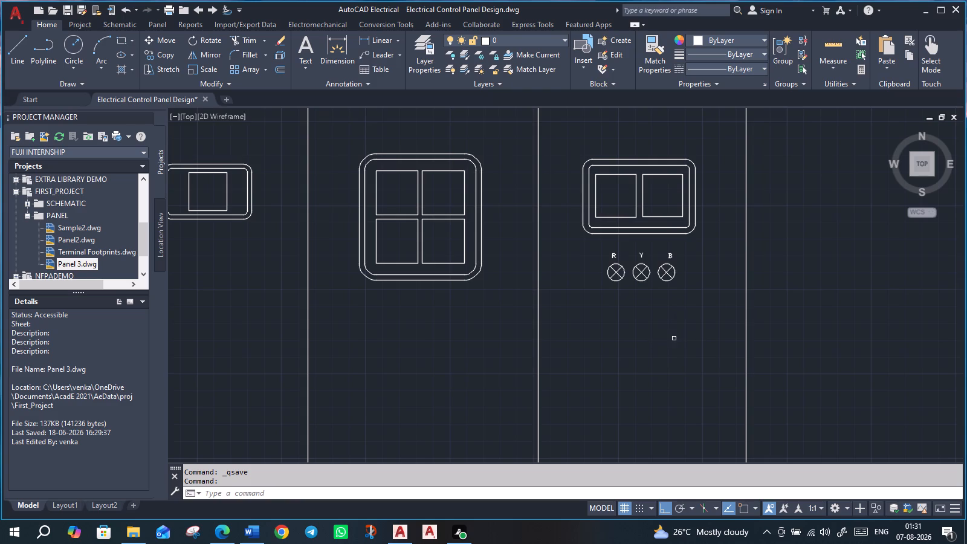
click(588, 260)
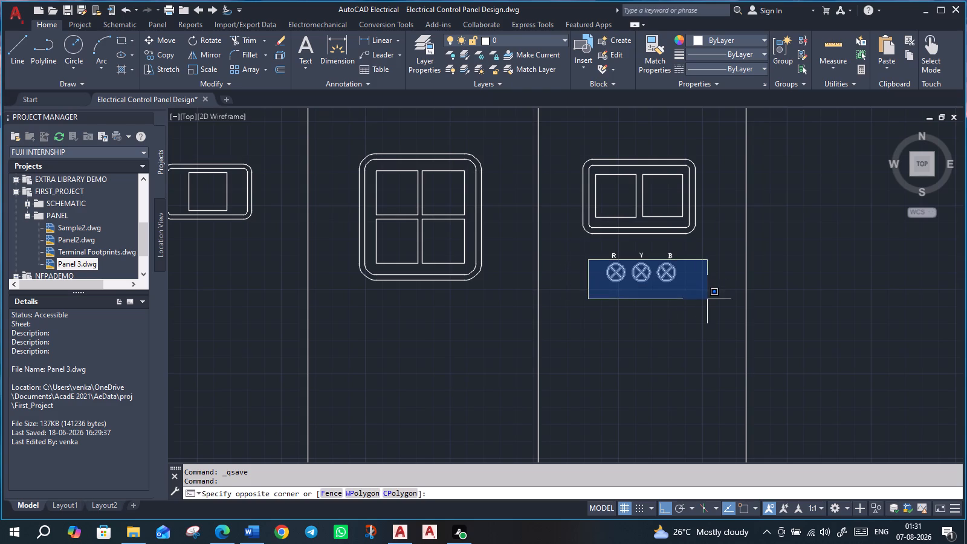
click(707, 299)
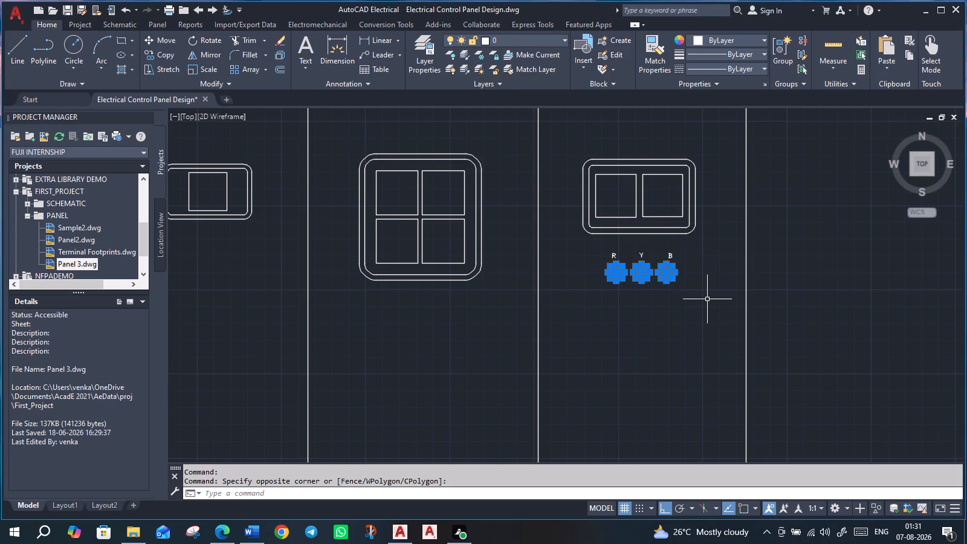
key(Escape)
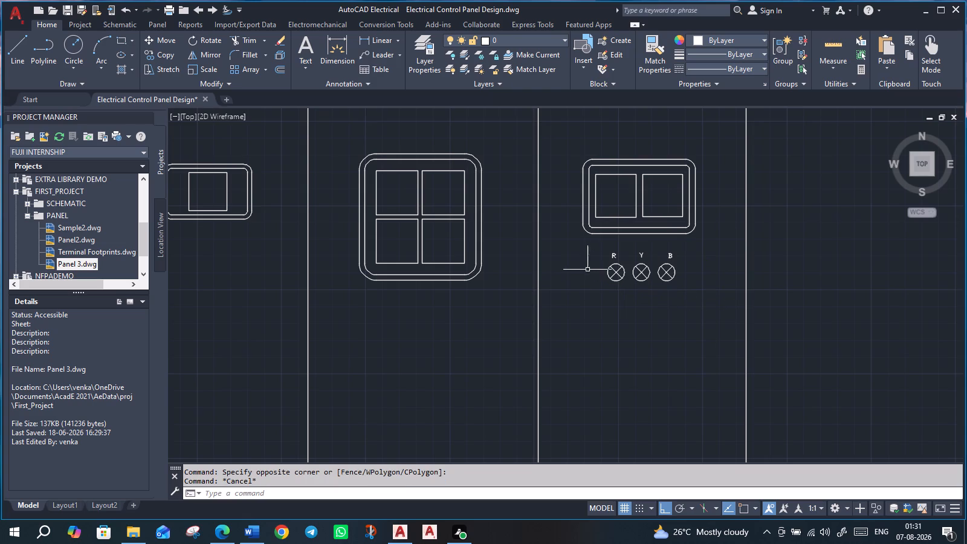
Copy the R indicator lamp symbol, with Ortho off, to just below the lower left corner of the middle door's meter.
click(595, 259)
click(629, 290)
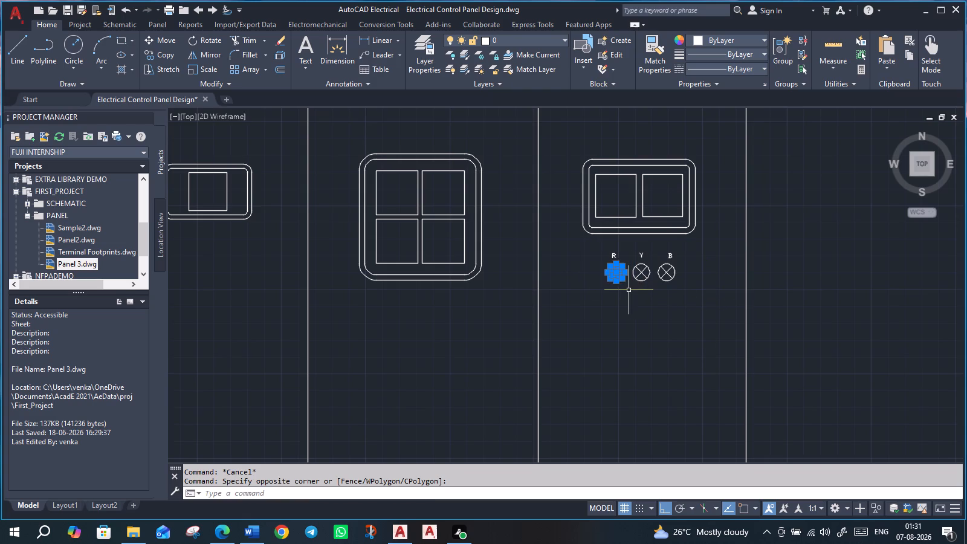
text(CO)
key(Return)
click(618, 273)
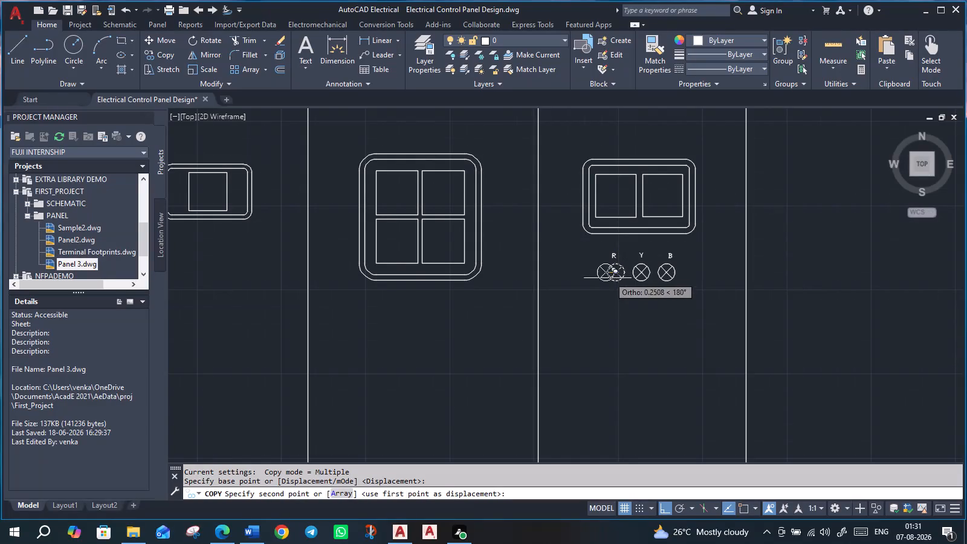
key(F8)
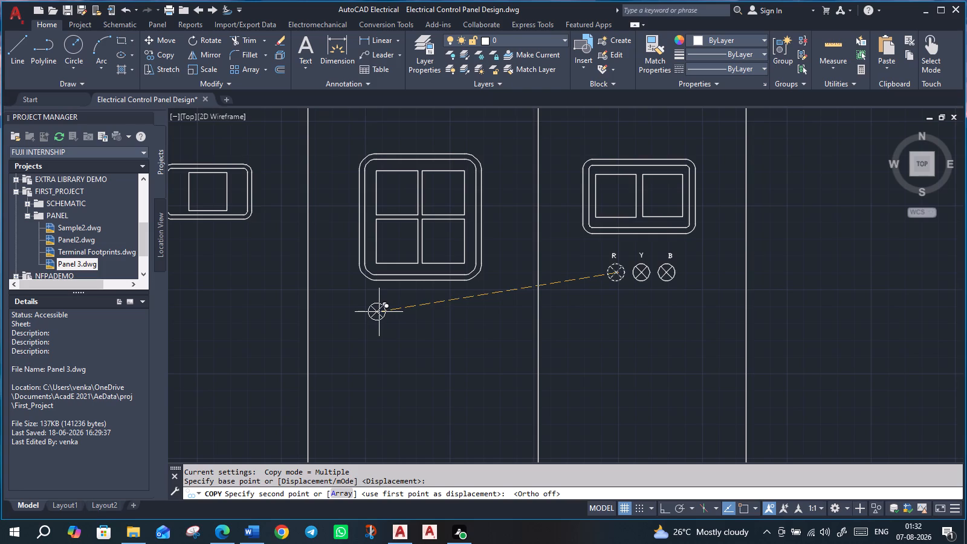
click(379, 312)
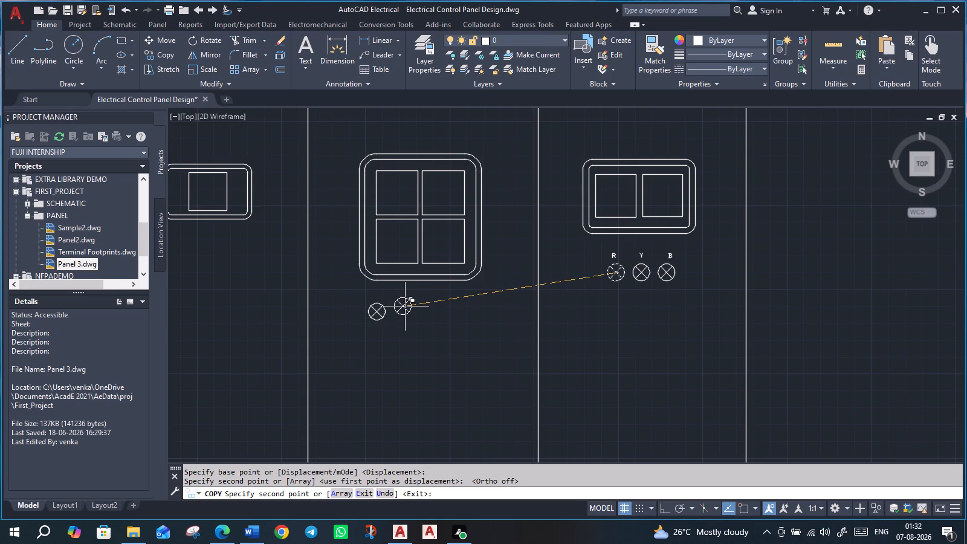
key(Escape)
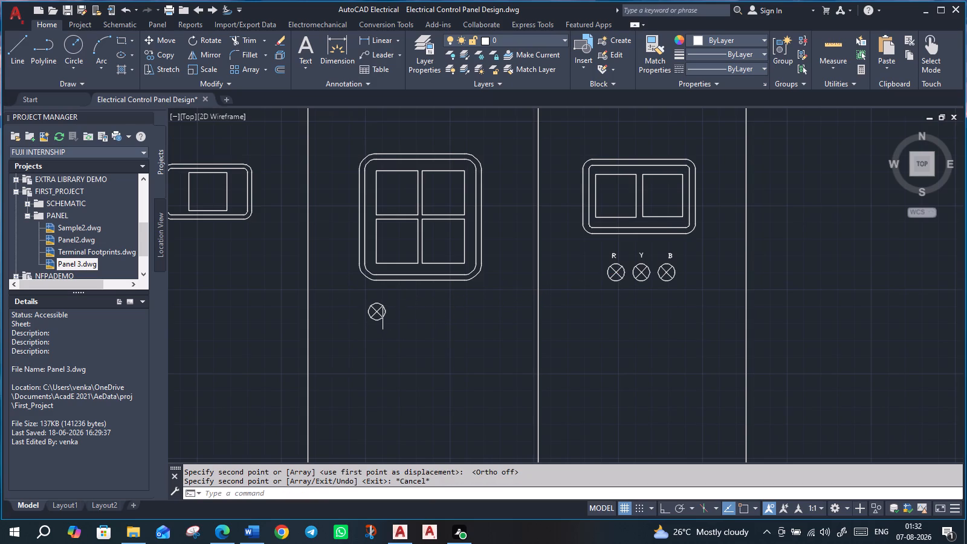
Create a rectangular array of the indicator lamp below the middle door's meter, with 4 columns and 2 rows at 0.75 spacing.
click(350, 300)
click(395, 326)
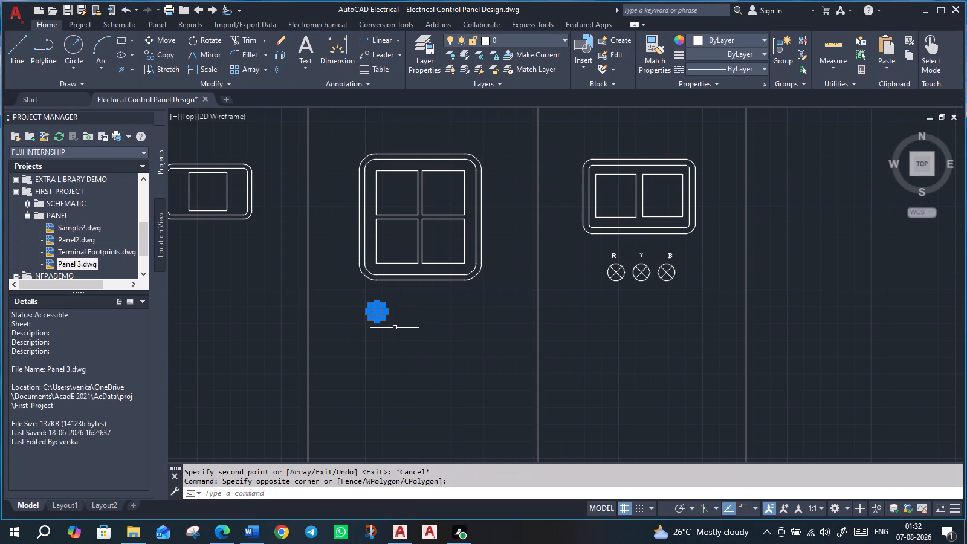
key(a)
key(r)
key(Return)
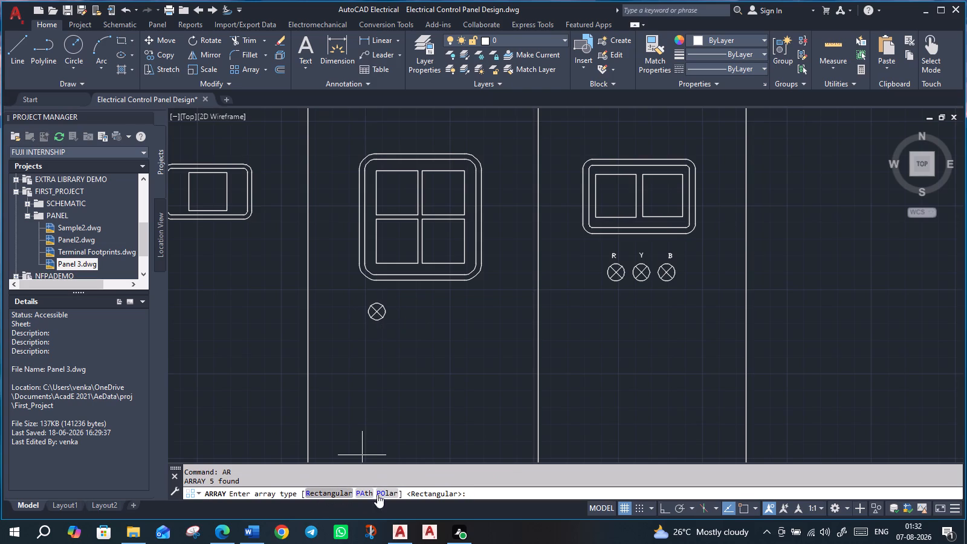
click(320, 494)
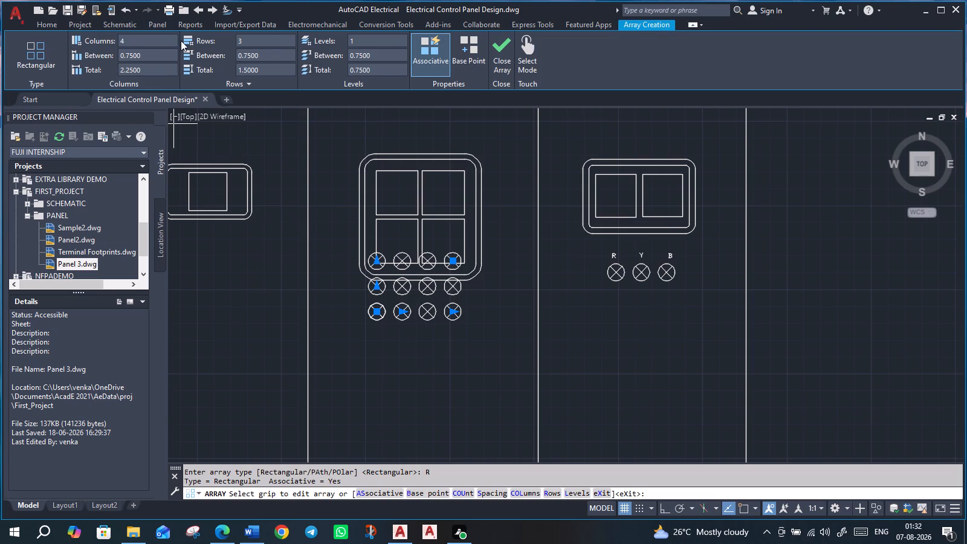
click(259, 44)
key(2)
key(Return)
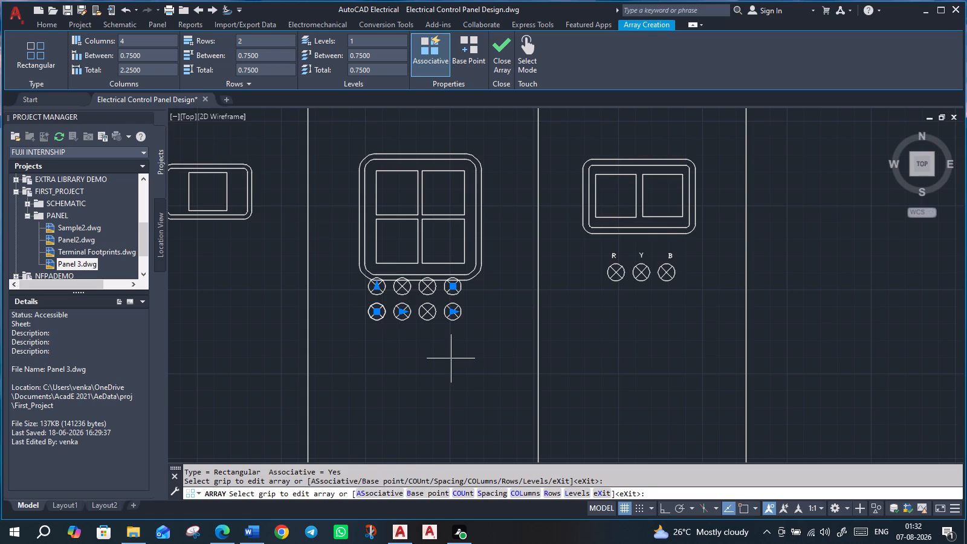
key(Escape)
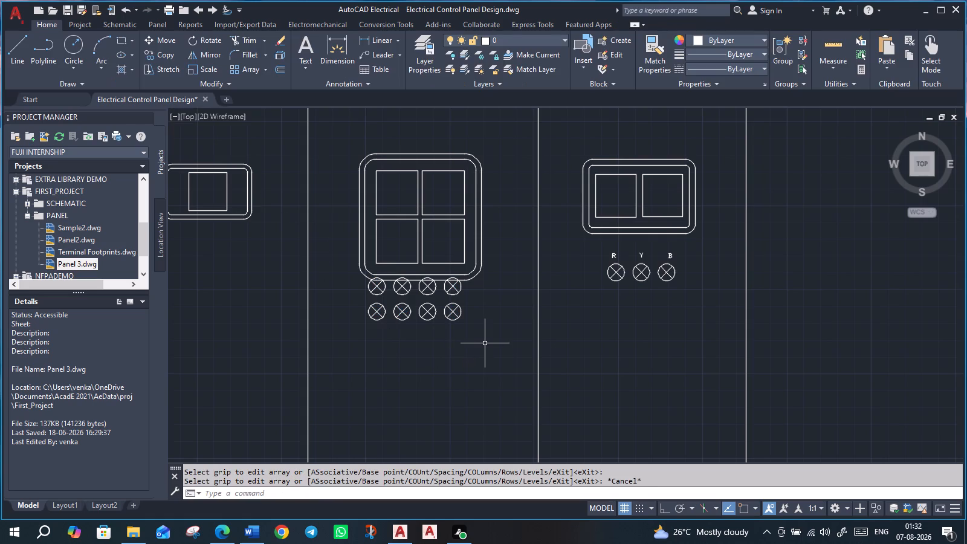
Move the lamp array slightly down and to the right so its upper row clears the middle door's meter frame.
click(497, 338)
click(321, 290)
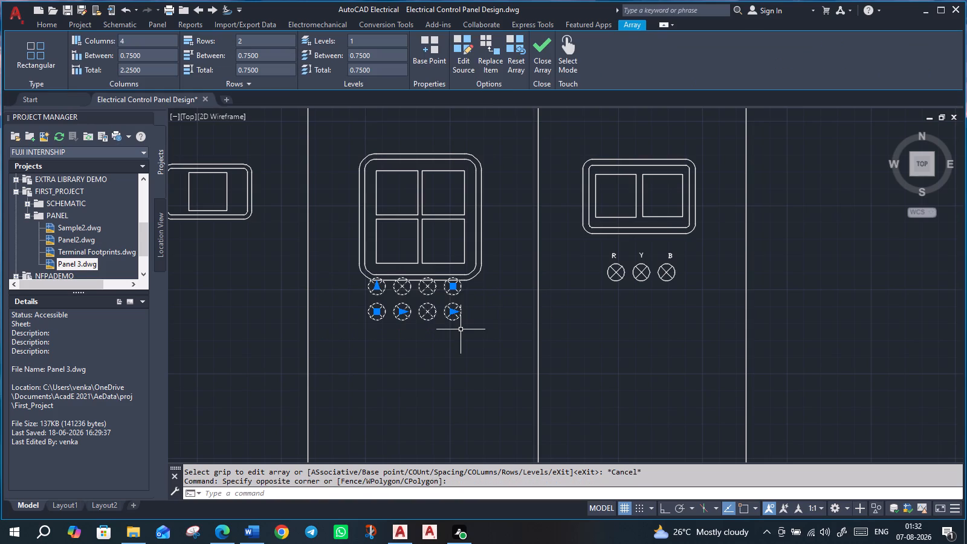
key(m)
key(Return)
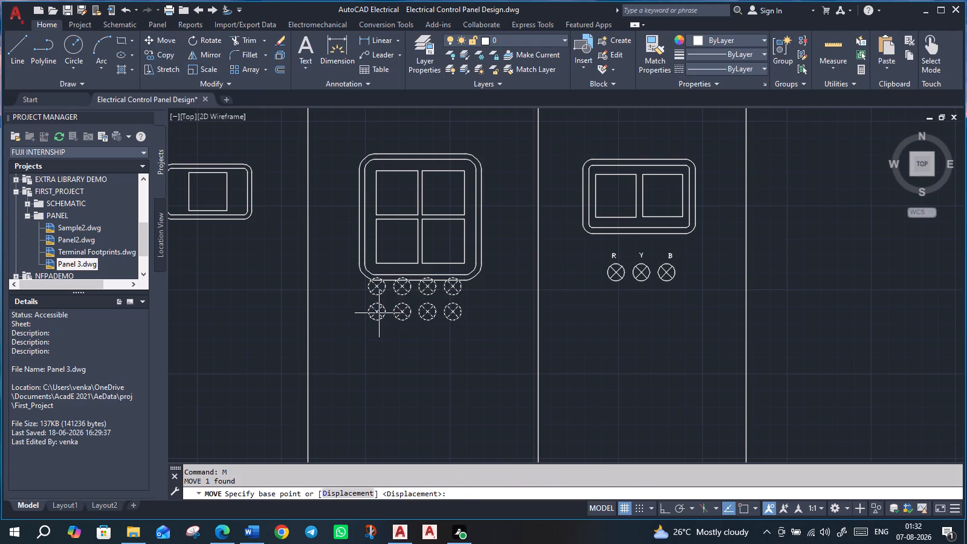
click(377, 313)
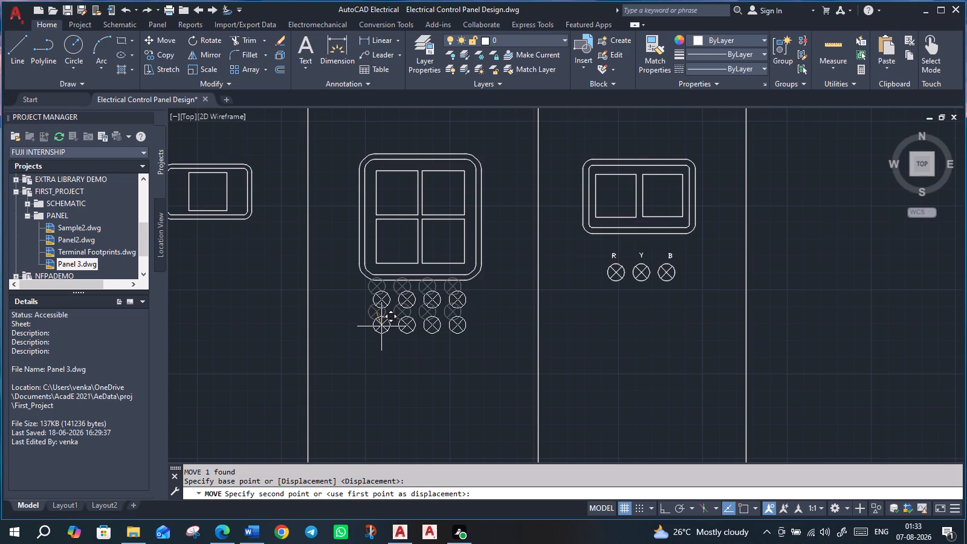
click(381, 326)
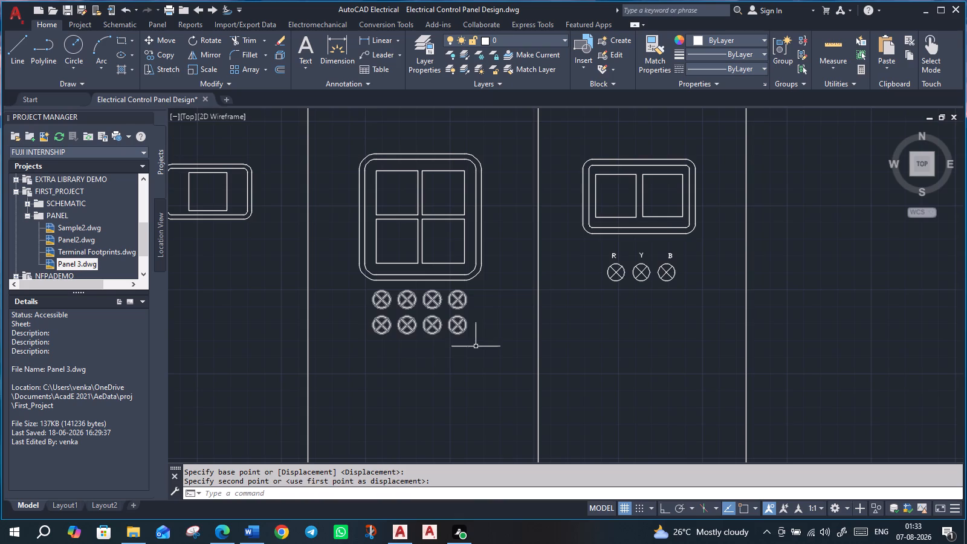
Reduce the middle door's lamp array to 1 row, keeping its 4 columns.
click(458, 317)
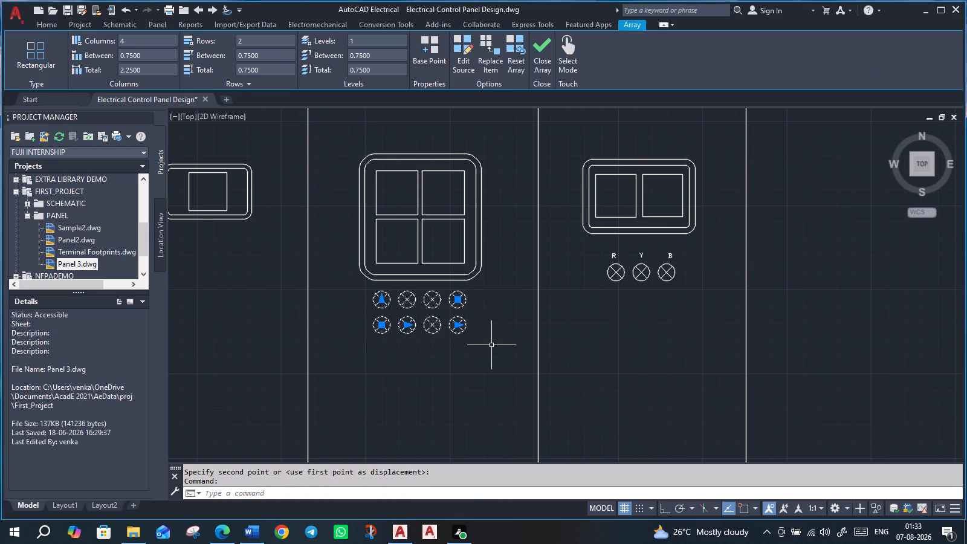
scroll(388, 310, up, 1)
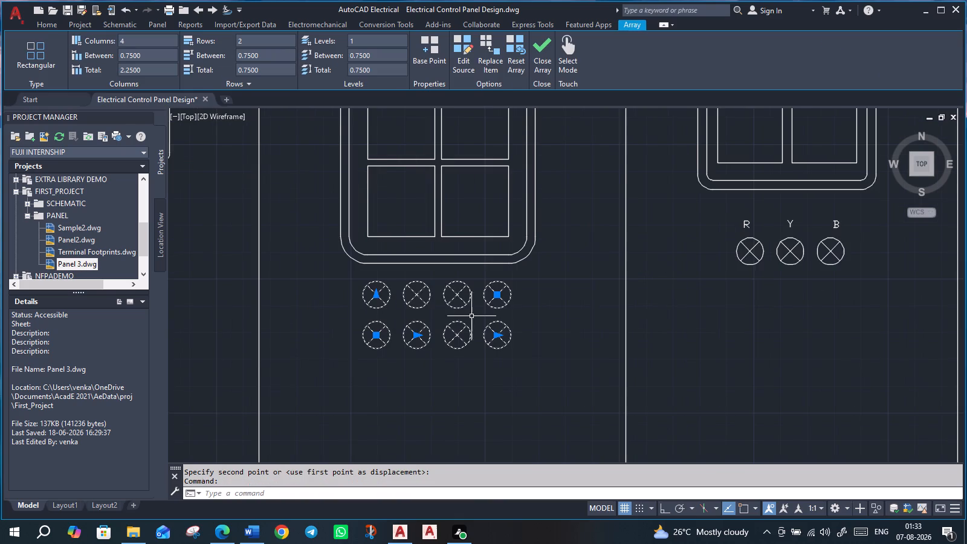
scroll(471, 316, down, 1)
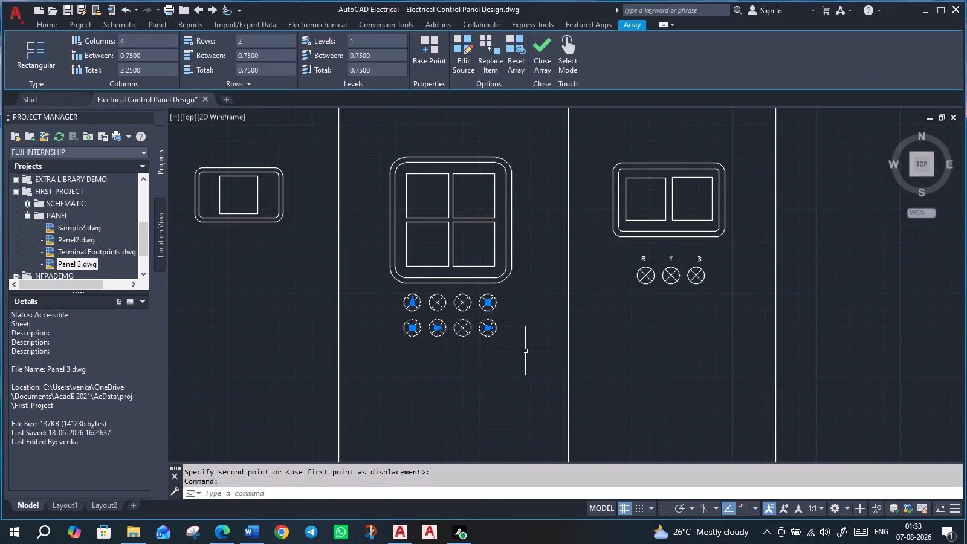
click(251, 45)
key(1)
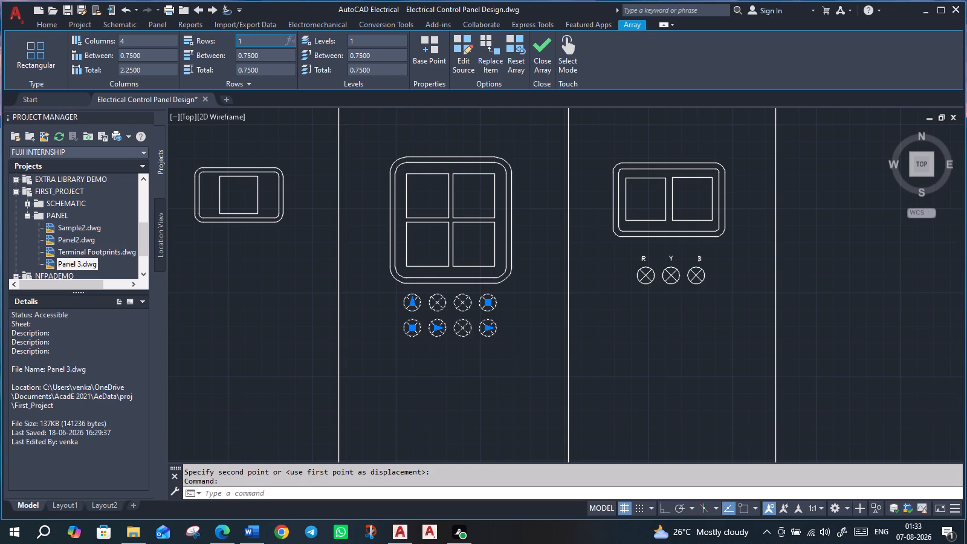
key(Return)
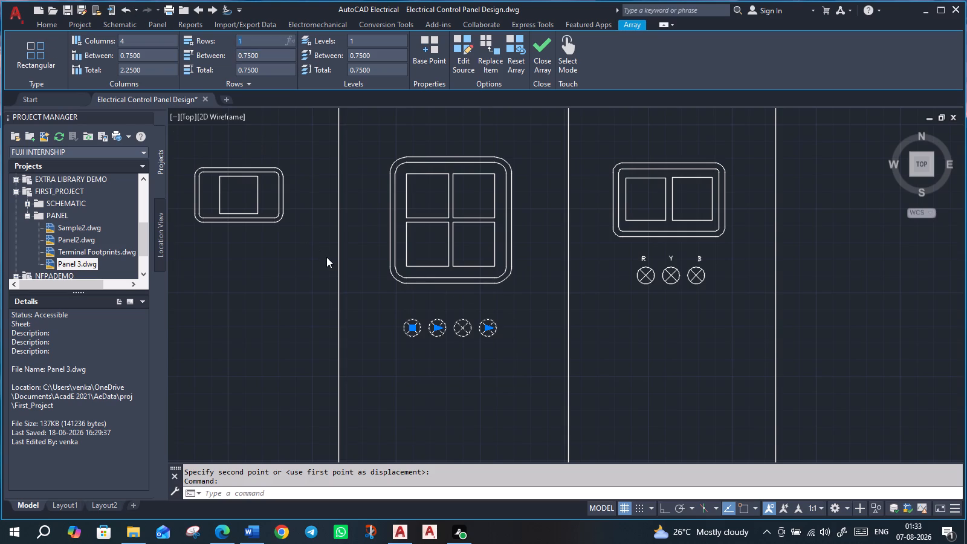
key(Escape)
key(Escape)
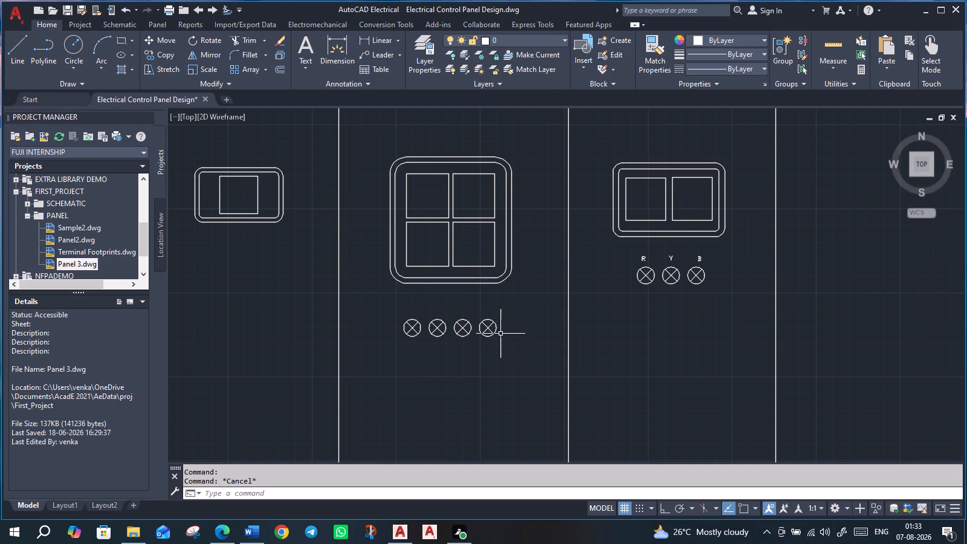
Move the four-lamp row straight up, closer to the bottom of the middle door's meter.
click(509, 347)
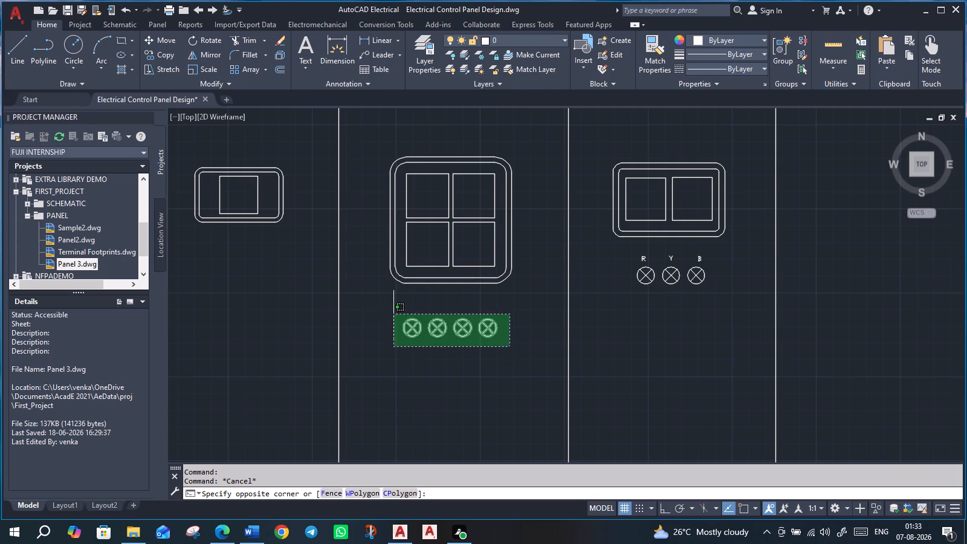
click(393, 314)
key(m)
key(Return)
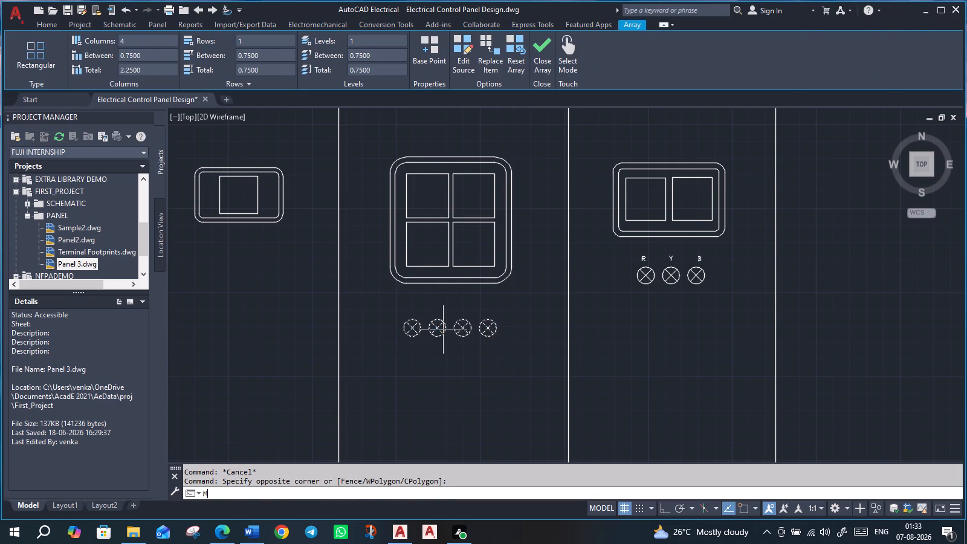
click(410, 328)
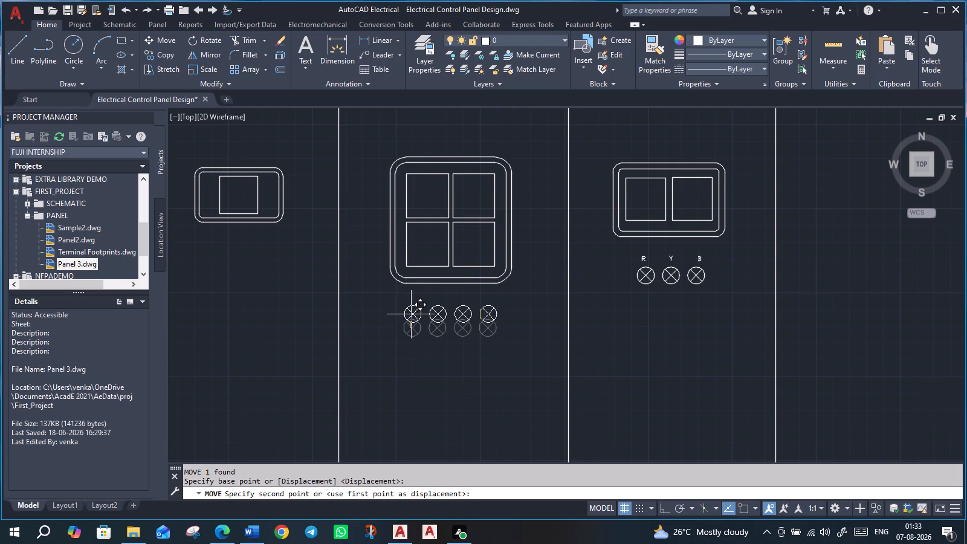
click(411, 314)
Copy the four-lamp row to the left door below its meter, and again directly beneath the middle door's row.
scroll(439, 340, down, 1)
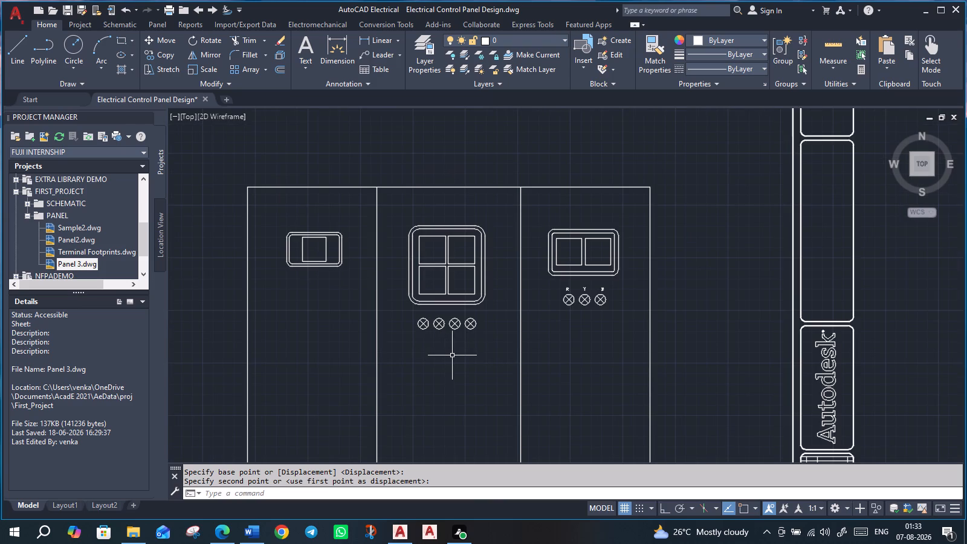
click(404, 312)
click(482, 345)
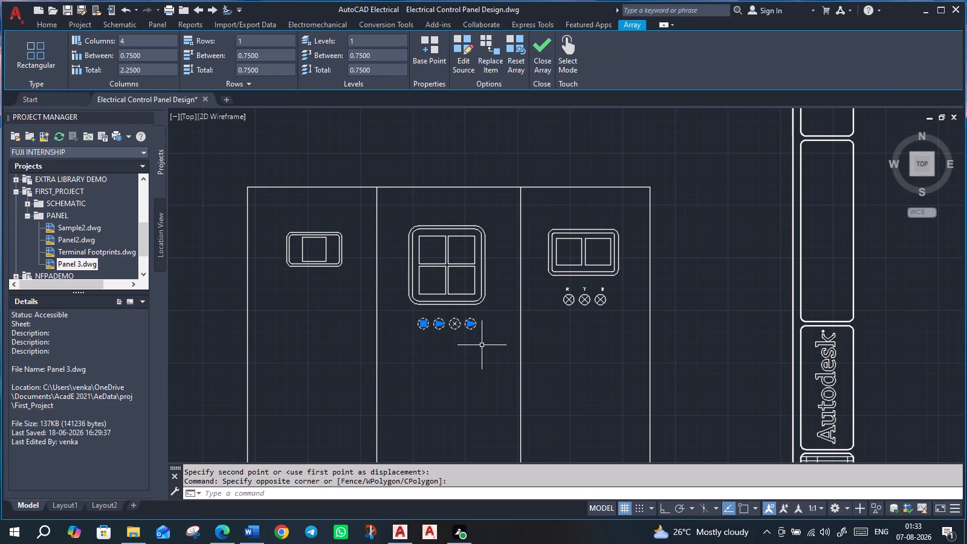
key(c)
key(o)
key(Return)
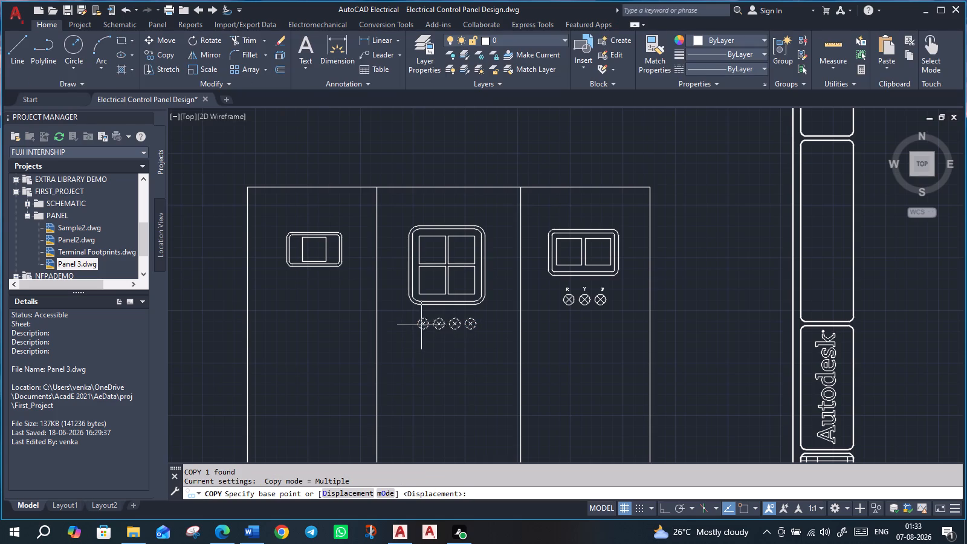
click(422, 326)
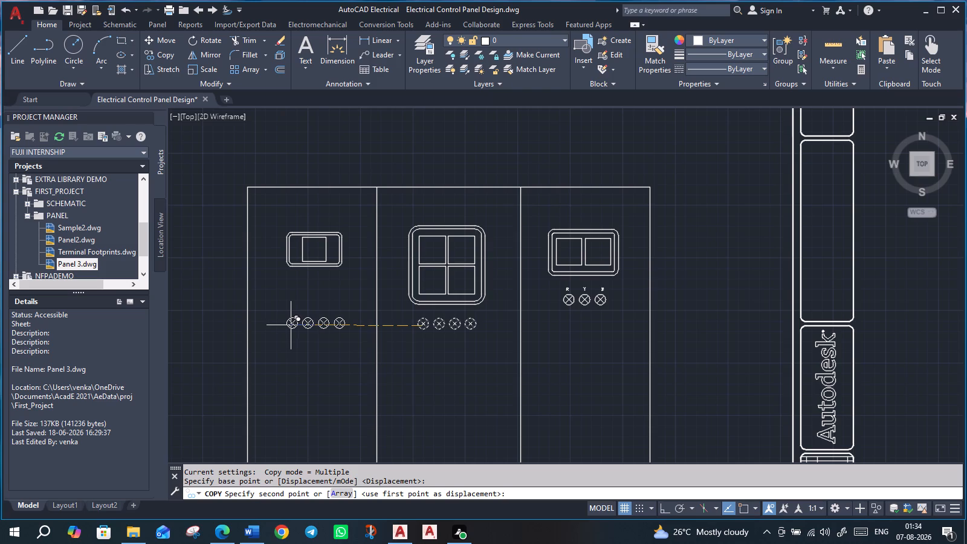
click(291, 325)
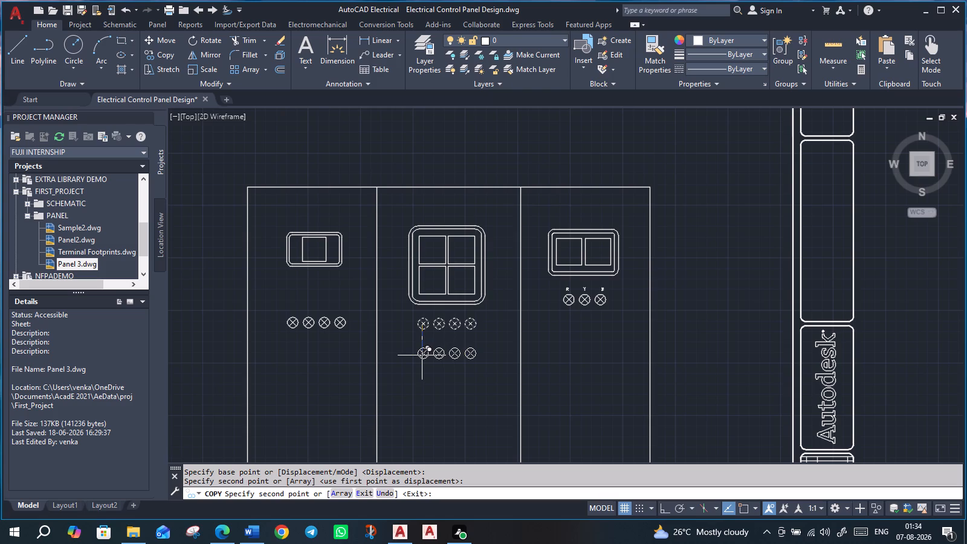
click(422, 355)
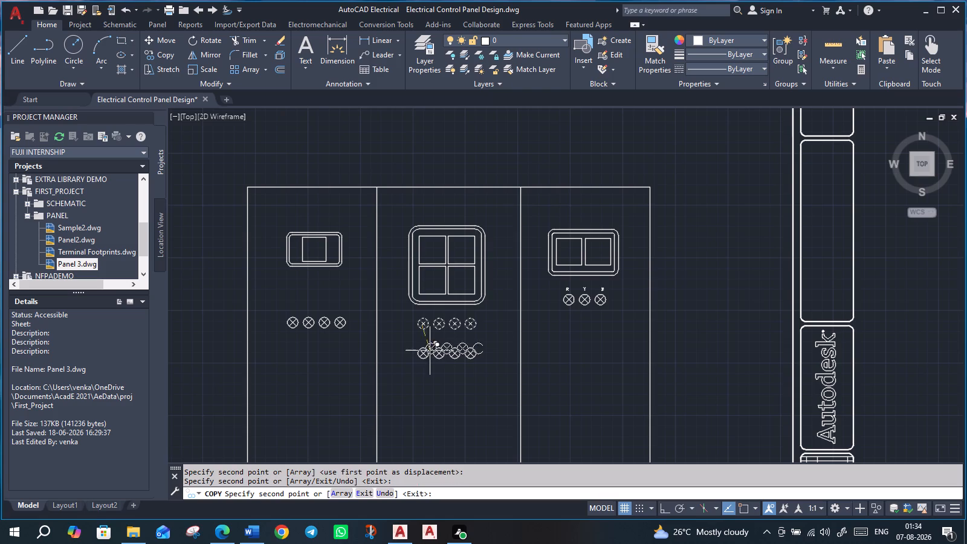
key(Escape)
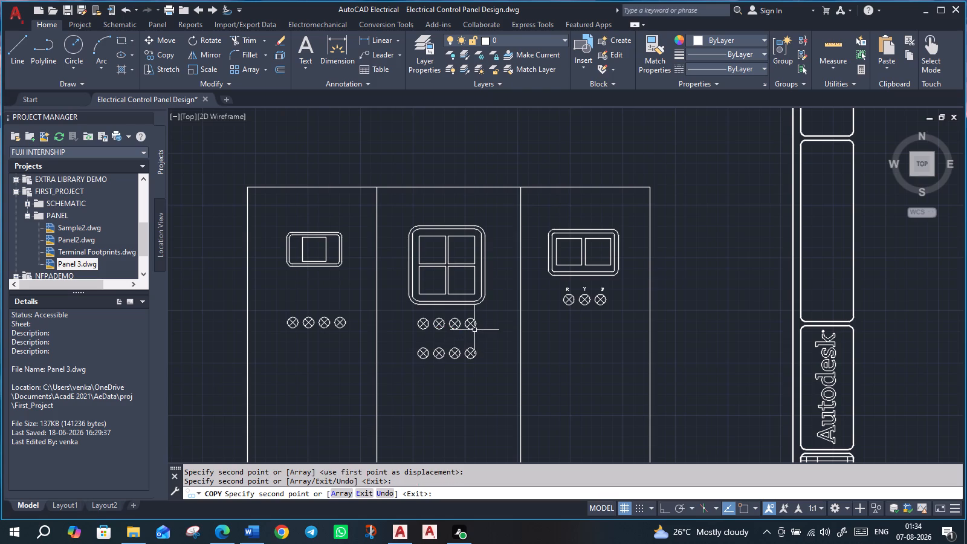
key(Escape)
Set the column spacing of the left door's four-lamp array to 1.
scroll(445, 312, up, 1)
middle_drag(552, 357, 579, 309)
scroll(587, 308, down, 1)
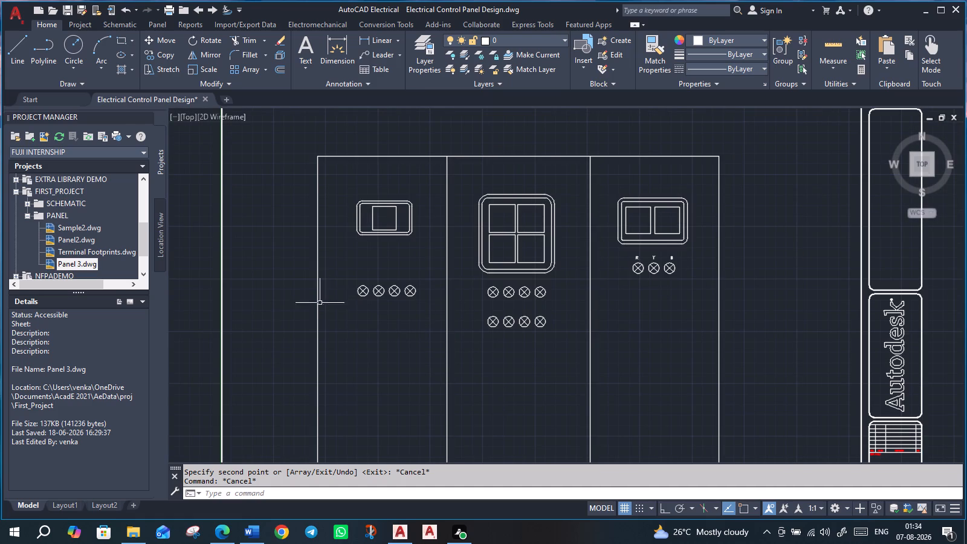
scroll(377, 291, up, 3)
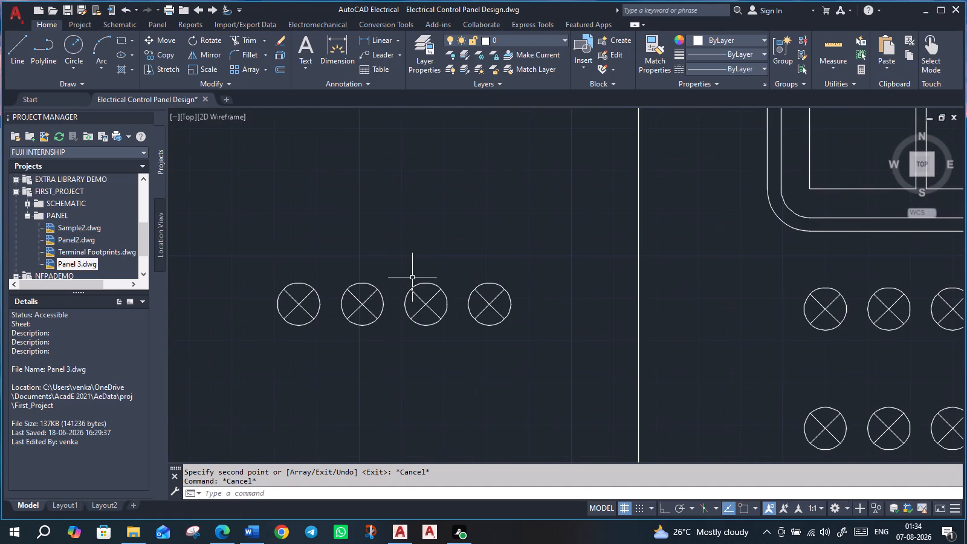
middle_drag(414, 268, 423, 232)
scroll(405, 306, down, 2)
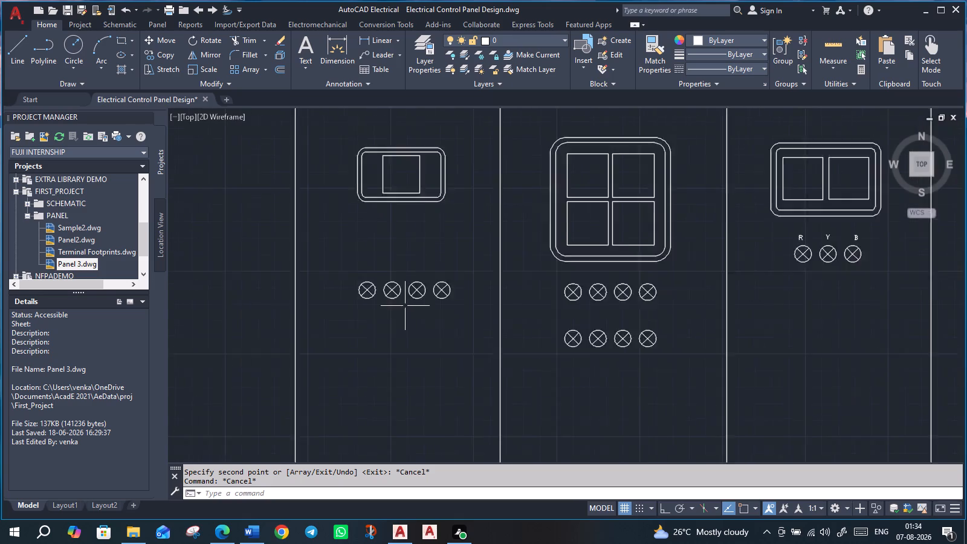
scroll(405, 306, down, 1)
click(427, 299)
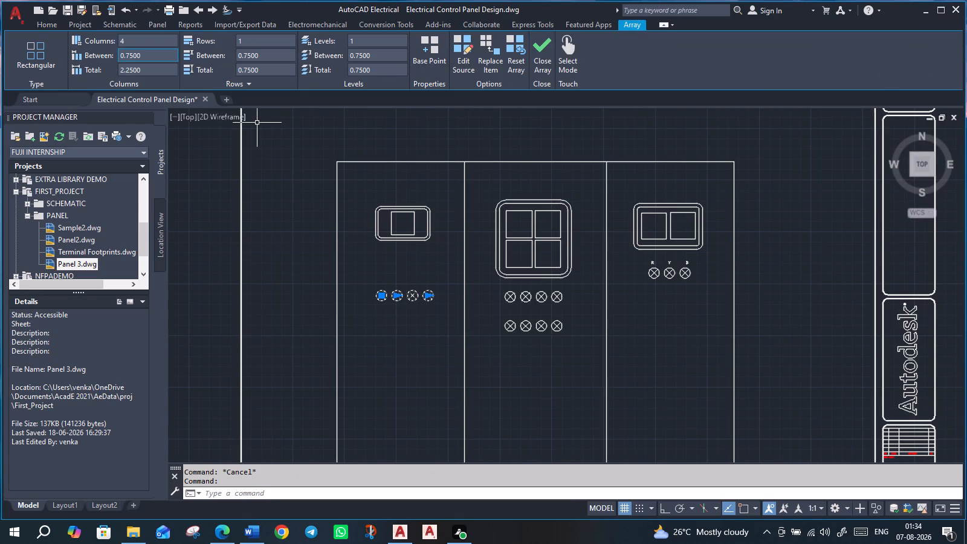
click(150, 55)
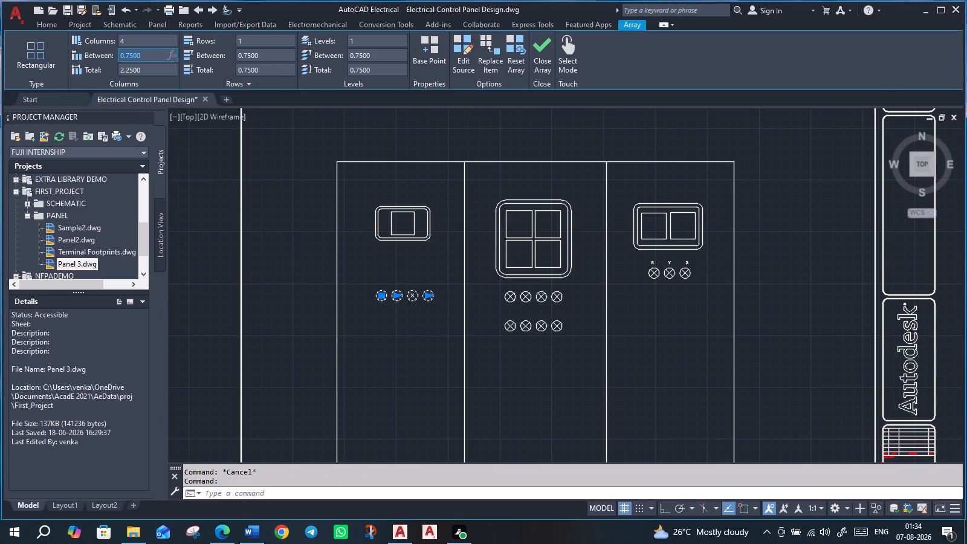
click(150, 55)
click(150, 53)
drag(150, 53, 89, 55)
key(1)
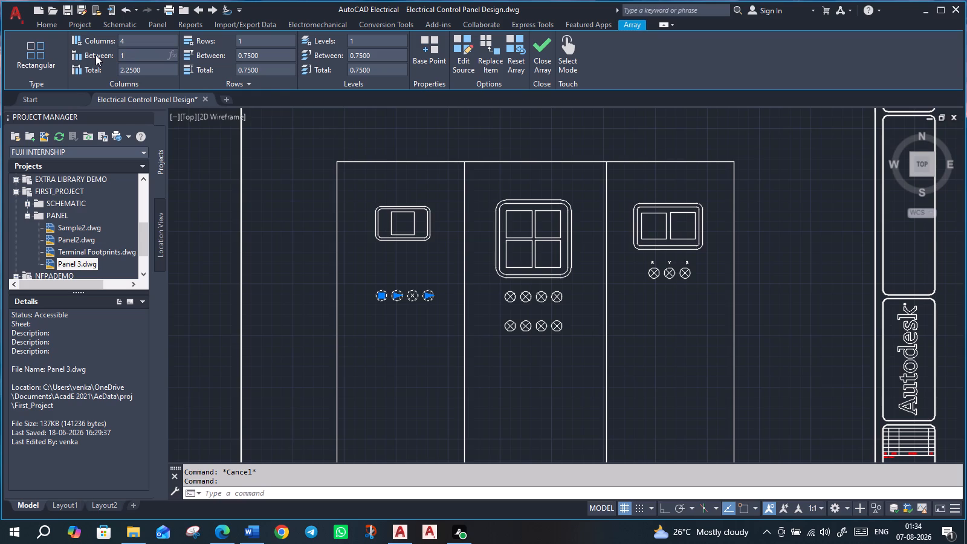
click(273, 59)
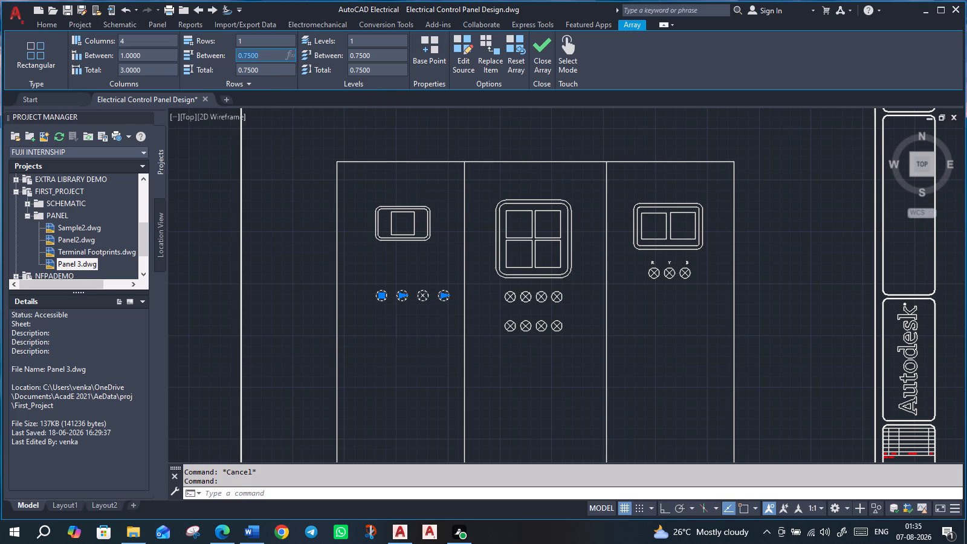
key(Return)
key(Return)
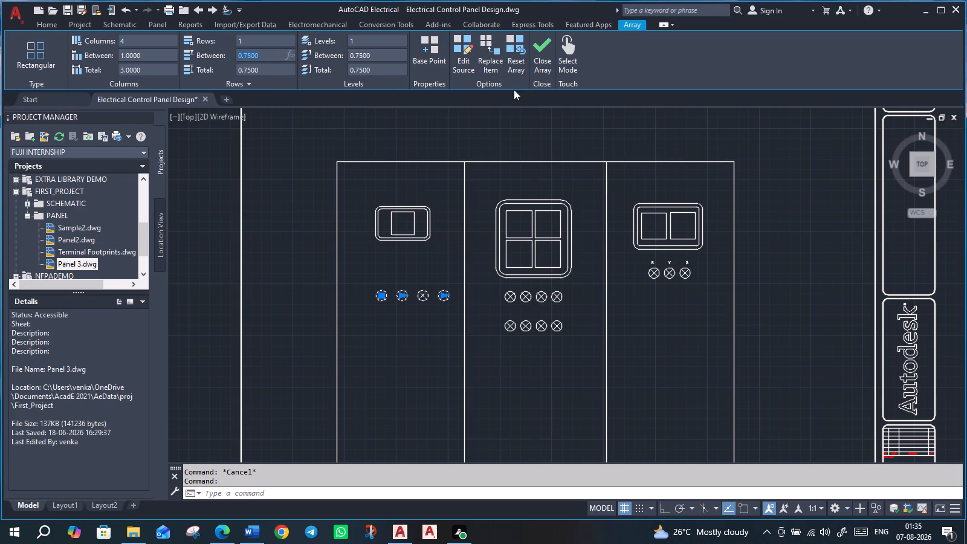
click(537, 62)
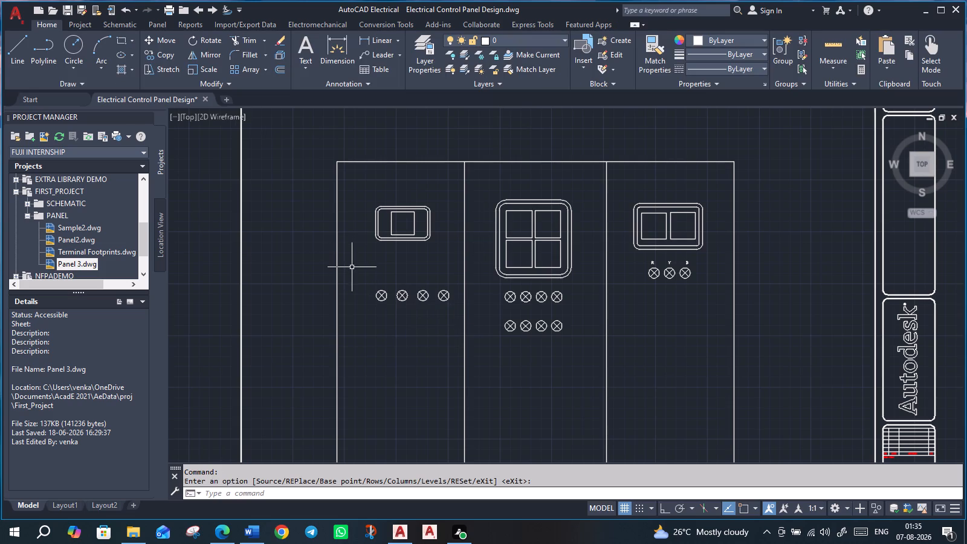
Move the widened four-lamp row slightly to the left so it sits centred beneath the left door's meter.
click(368, 280)
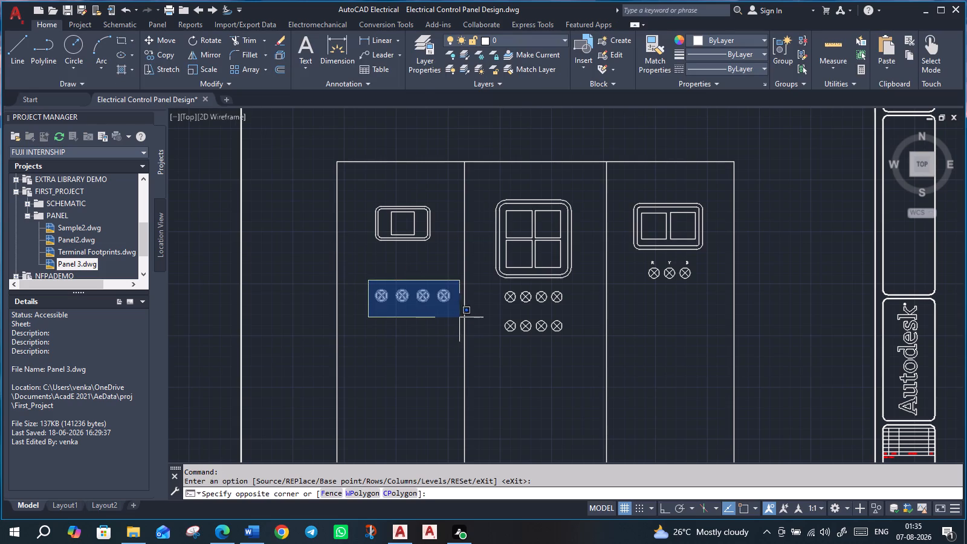
click(459, 317)
drag(382, 298, 368, 298)
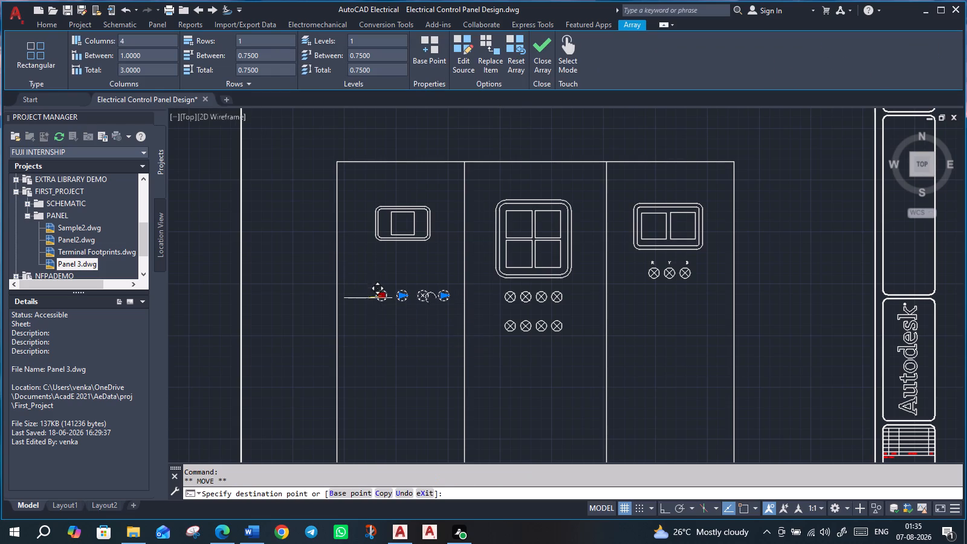
drag(368, 298, 371, 298)
click(371, 298)
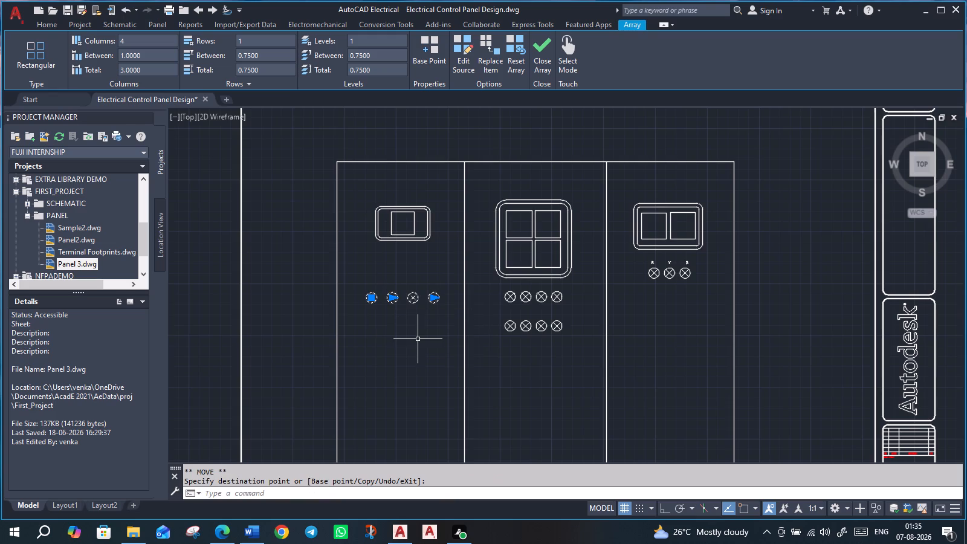
key(Escape)
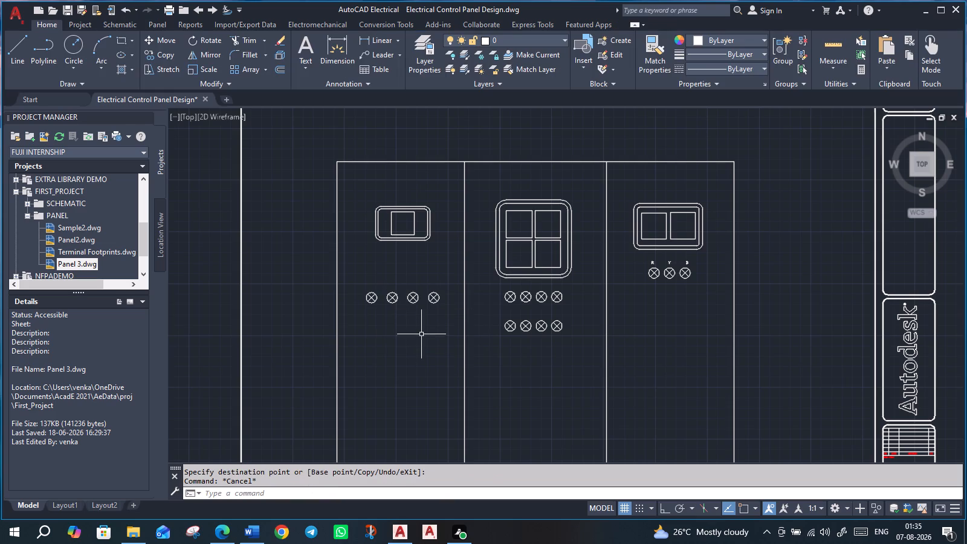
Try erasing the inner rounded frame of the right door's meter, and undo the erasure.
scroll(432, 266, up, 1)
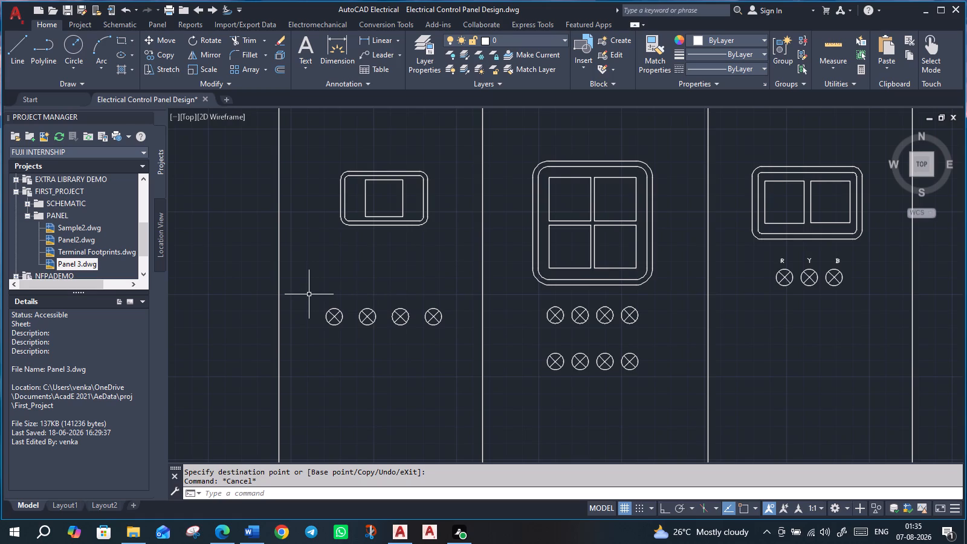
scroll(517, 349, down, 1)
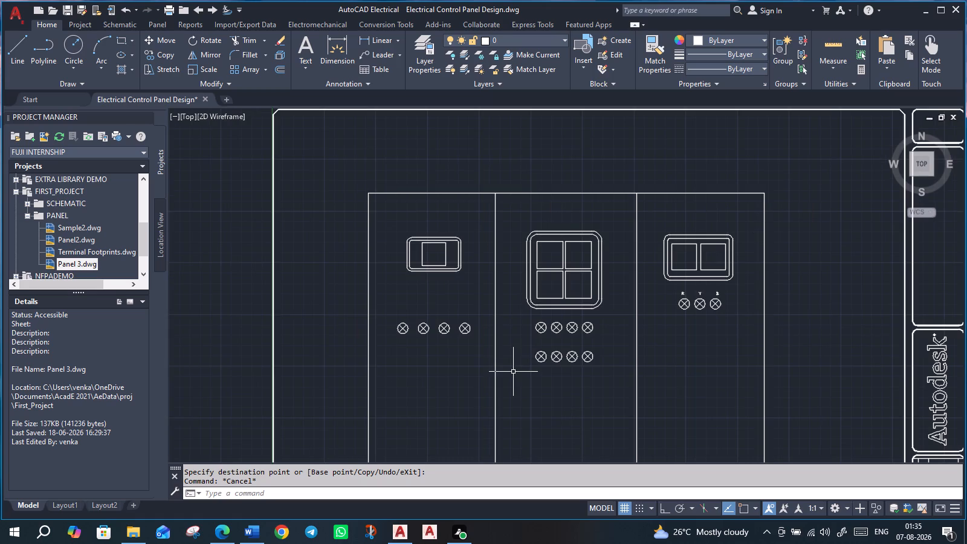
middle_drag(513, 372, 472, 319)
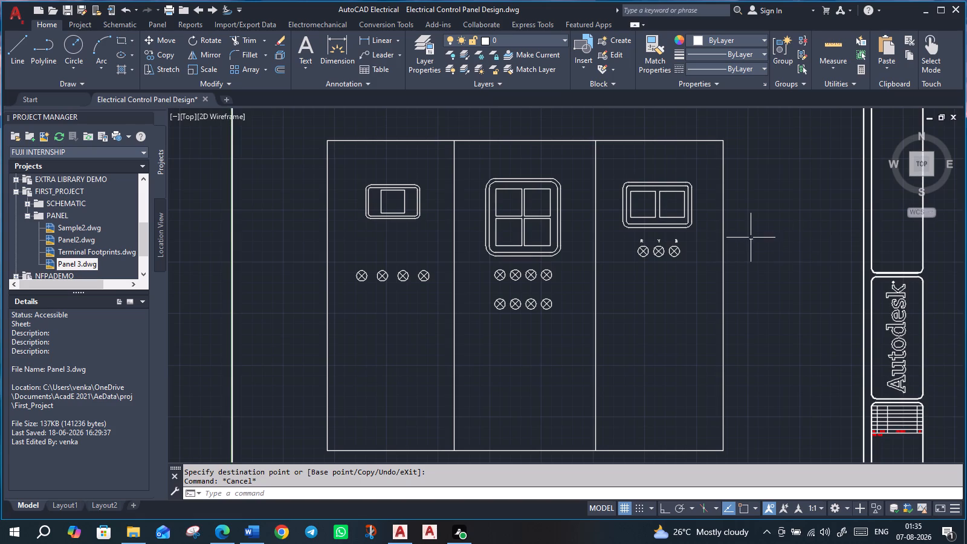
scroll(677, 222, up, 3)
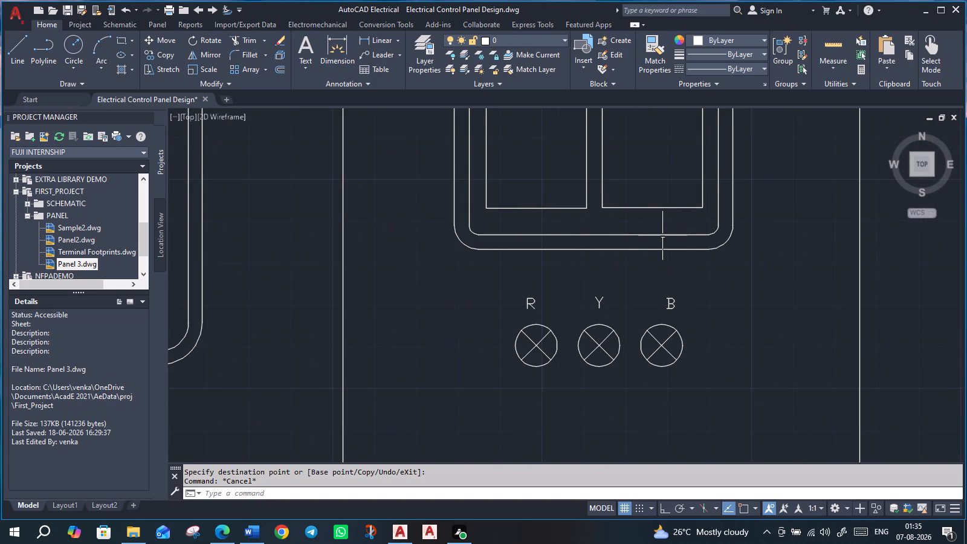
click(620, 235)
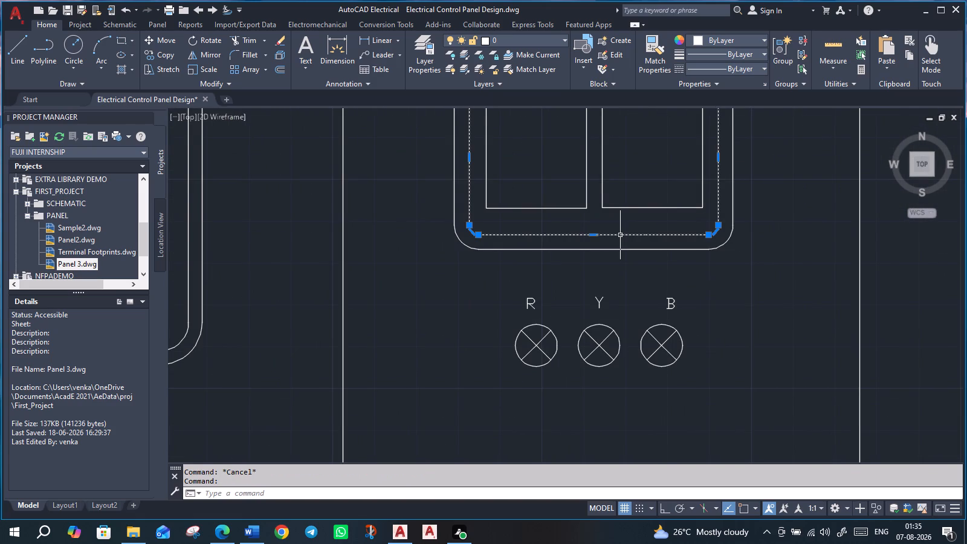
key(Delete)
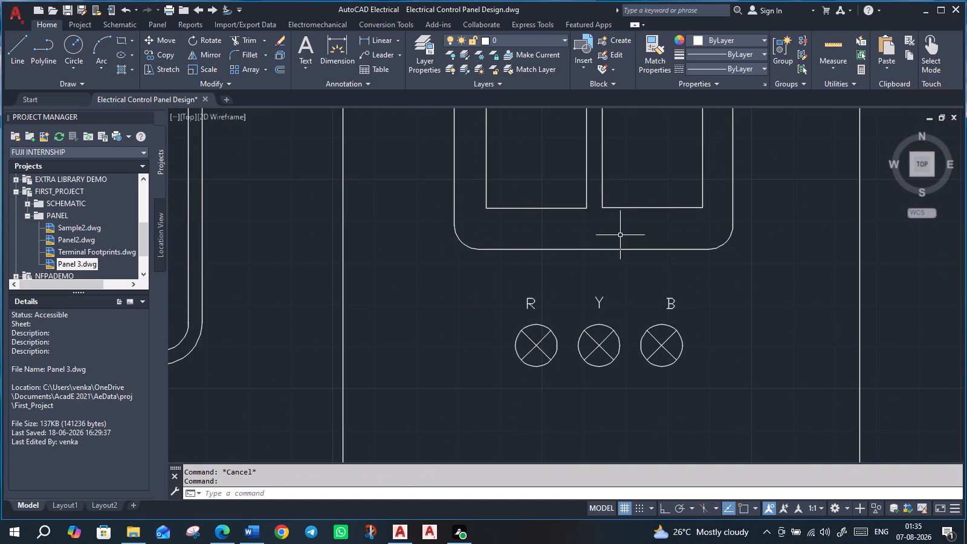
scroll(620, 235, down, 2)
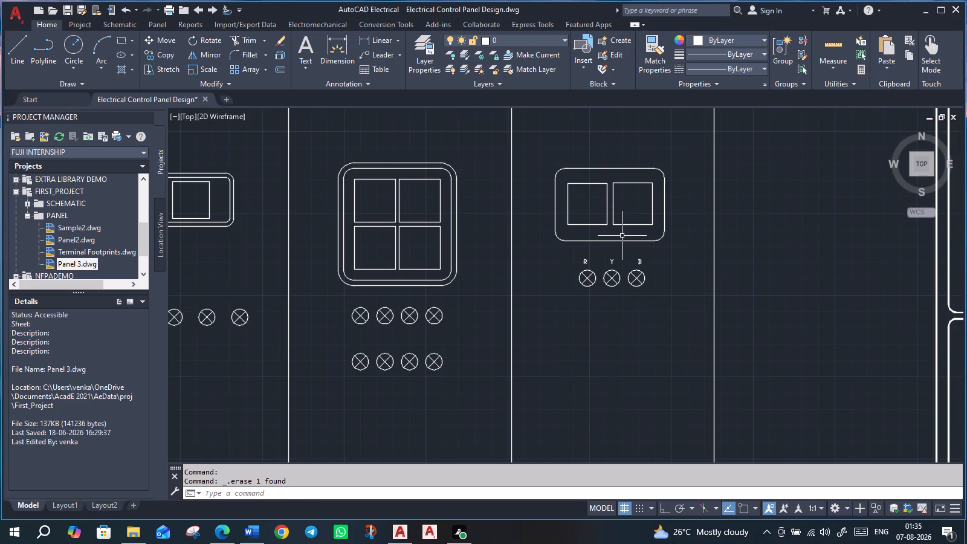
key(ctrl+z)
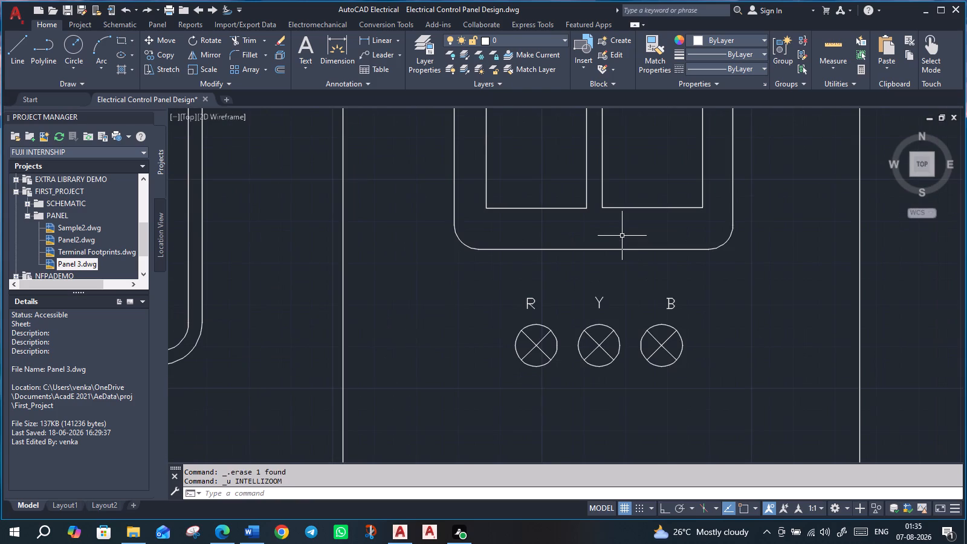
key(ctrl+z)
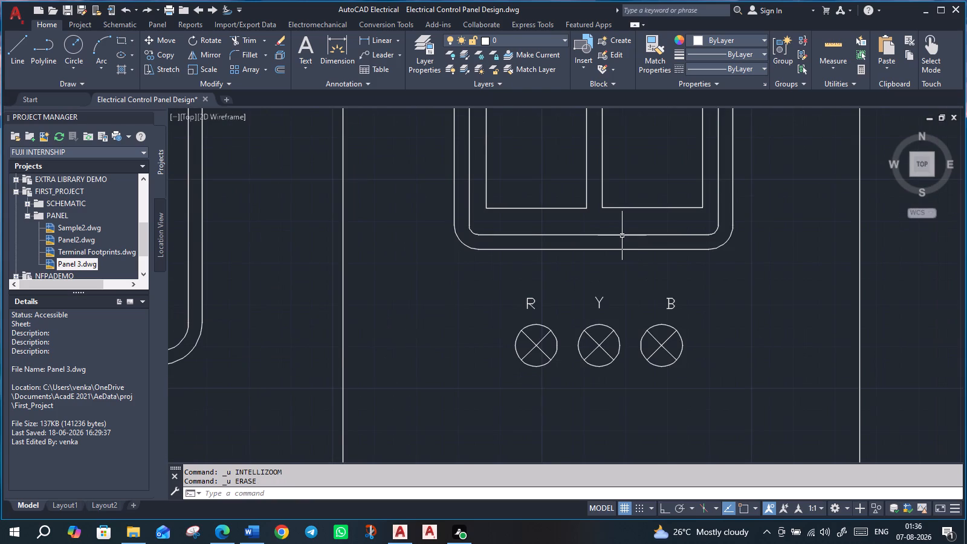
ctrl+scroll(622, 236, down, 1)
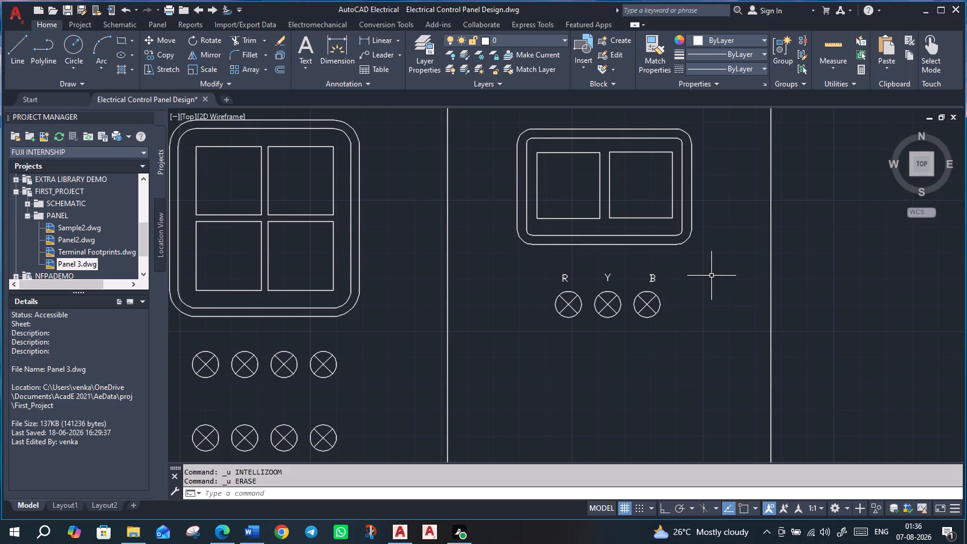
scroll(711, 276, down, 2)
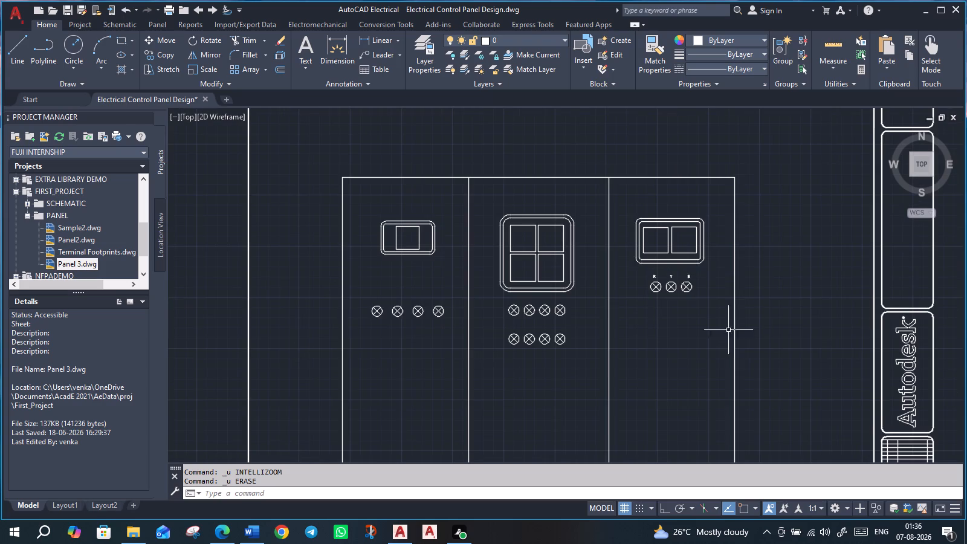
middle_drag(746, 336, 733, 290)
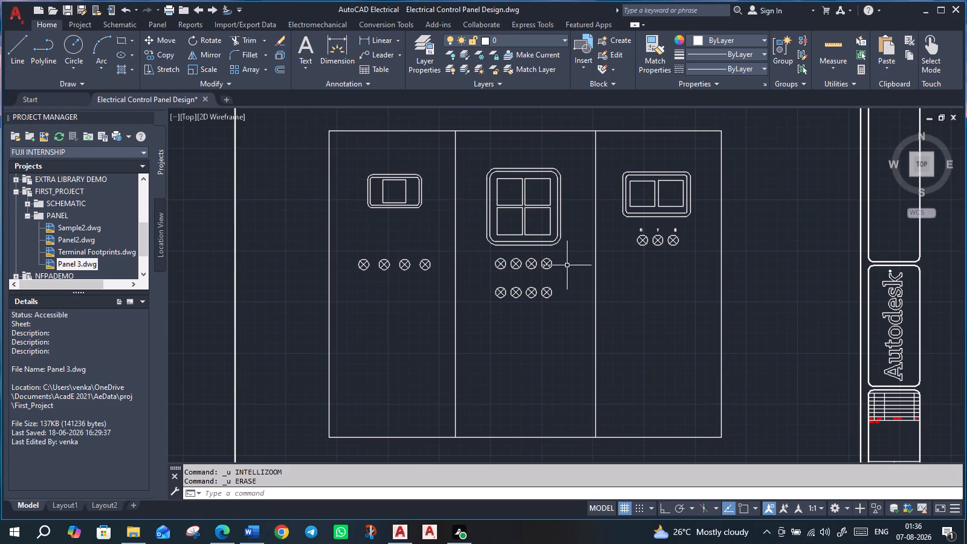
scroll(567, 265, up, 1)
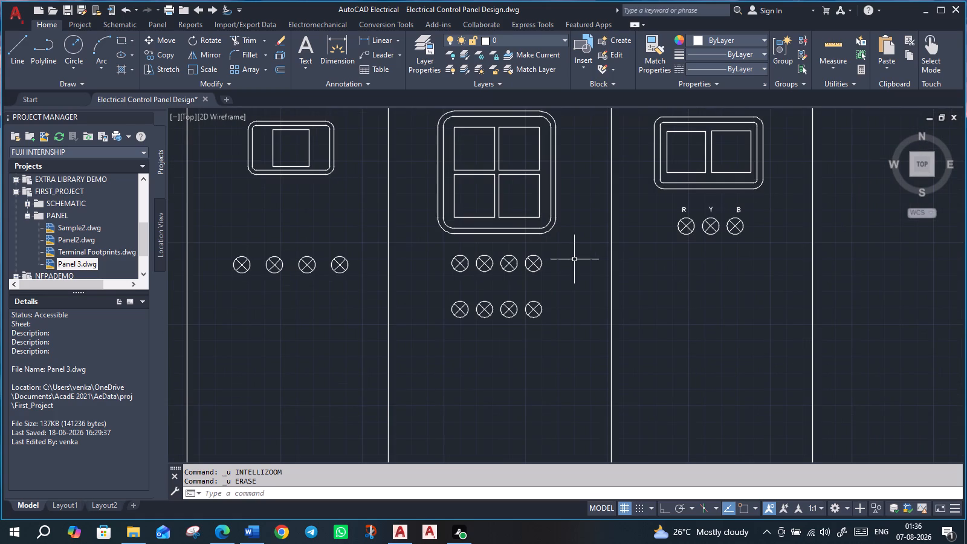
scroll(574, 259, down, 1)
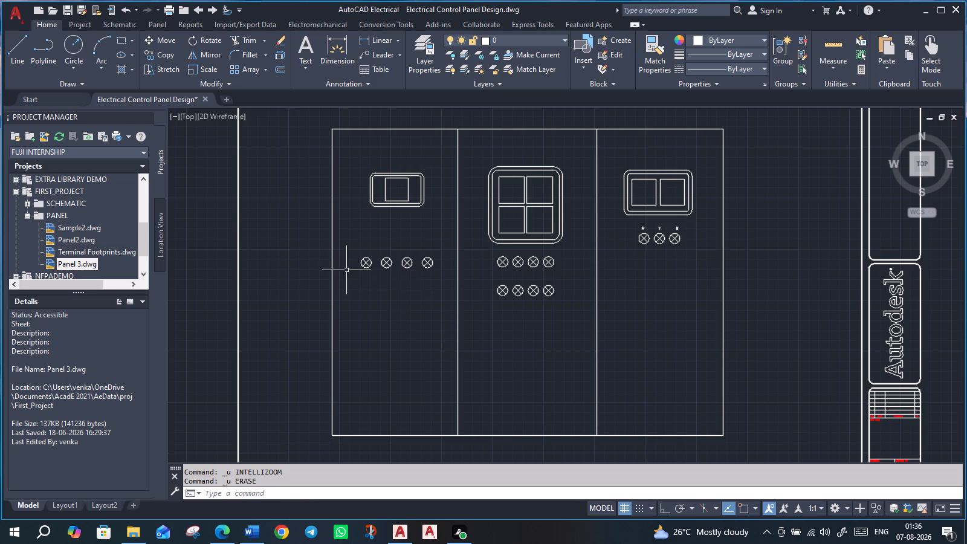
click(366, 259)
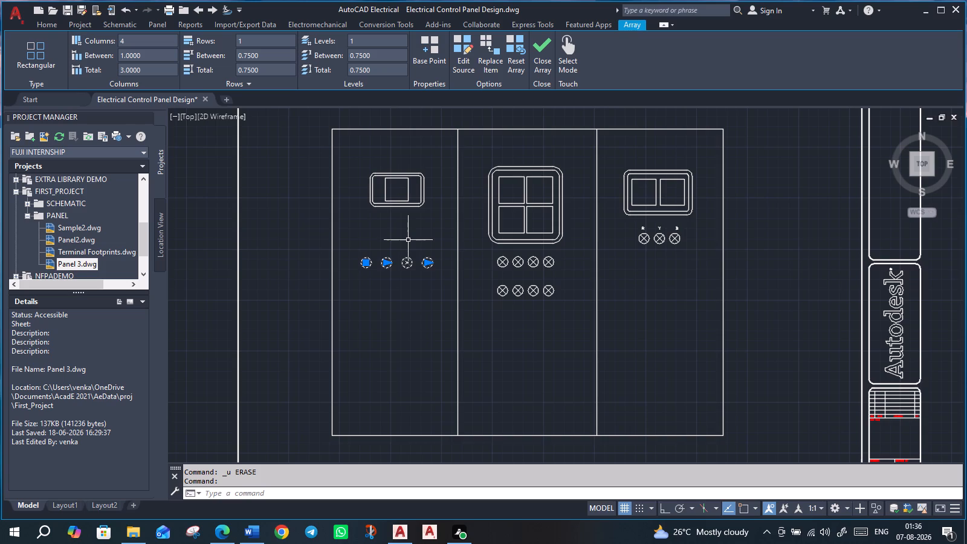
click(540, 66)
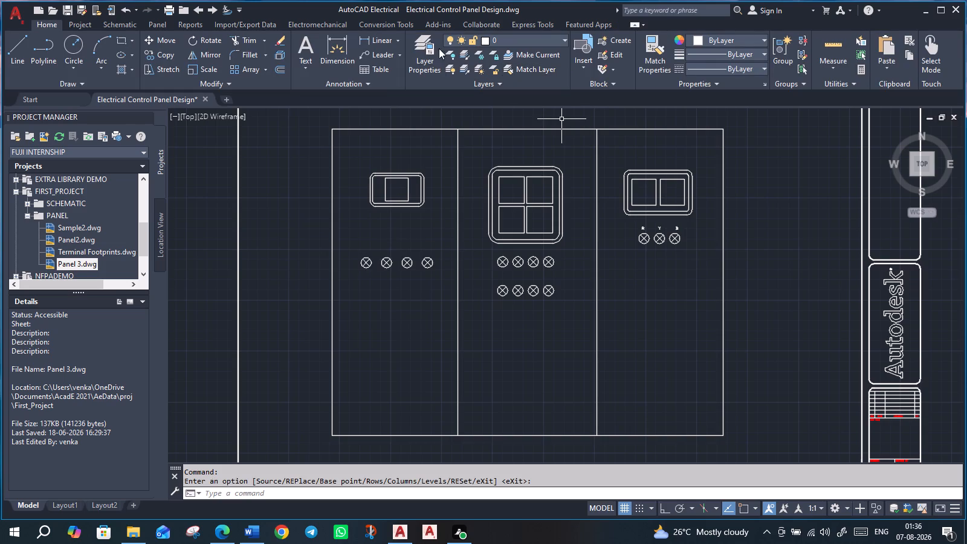
Place single-line text reading LSS1, unrotated, just below the first lamp of the left door's four-lamp row.
click(313, 44)
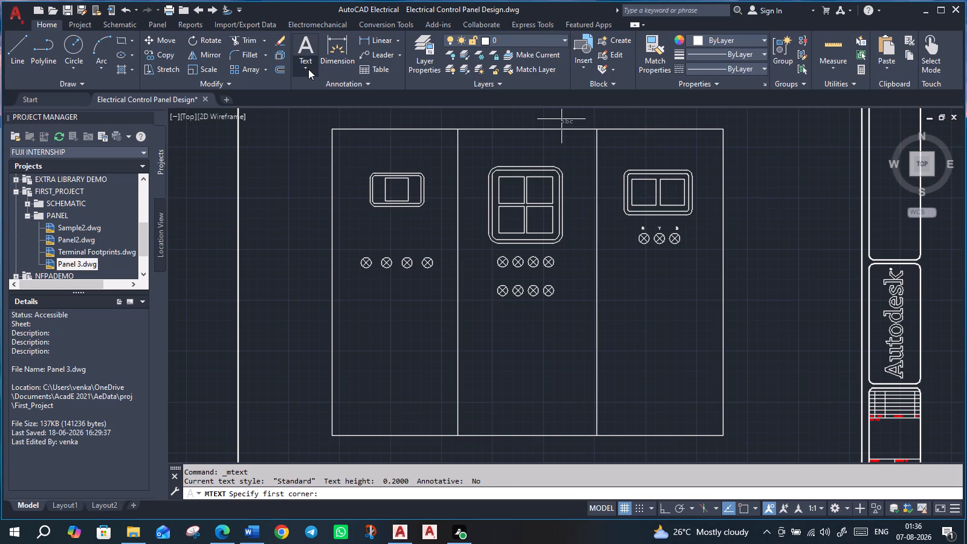
click(307, 68)
click(325, 117)
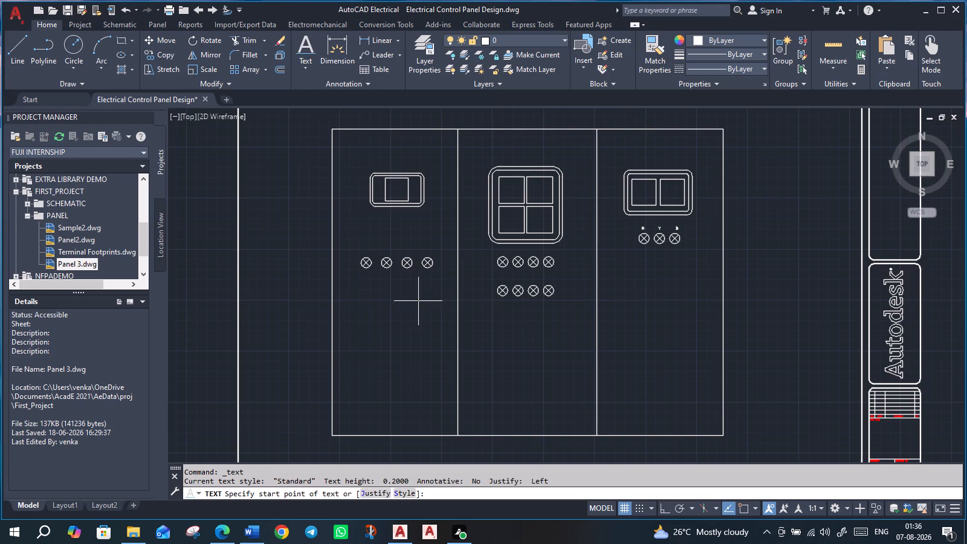
scroll(363, 268, up, 1)
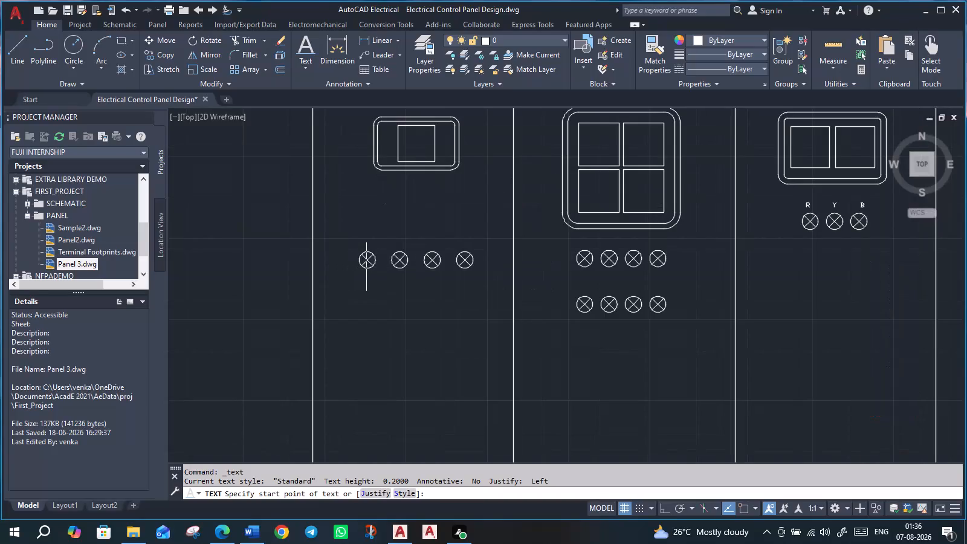
scroll(362, 271, up, 1)
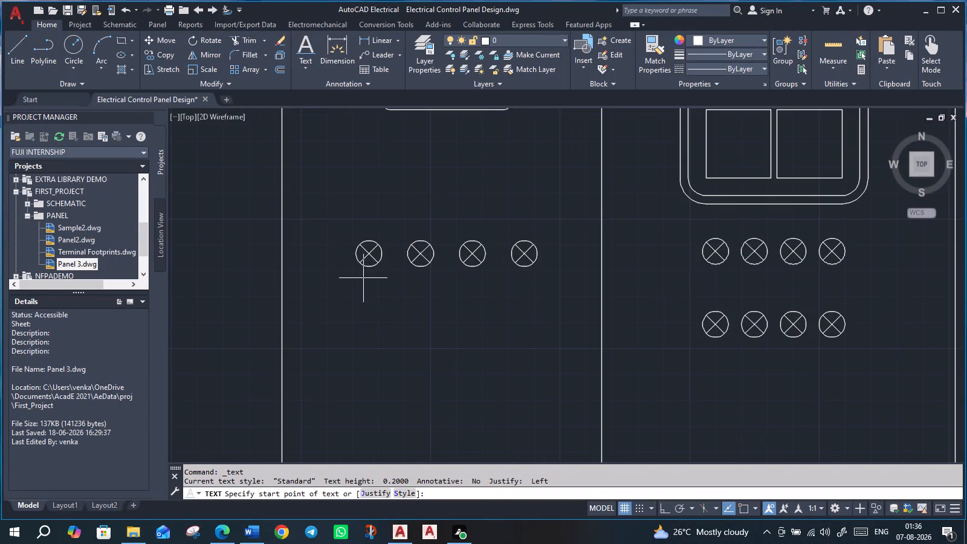
click(339, 299)
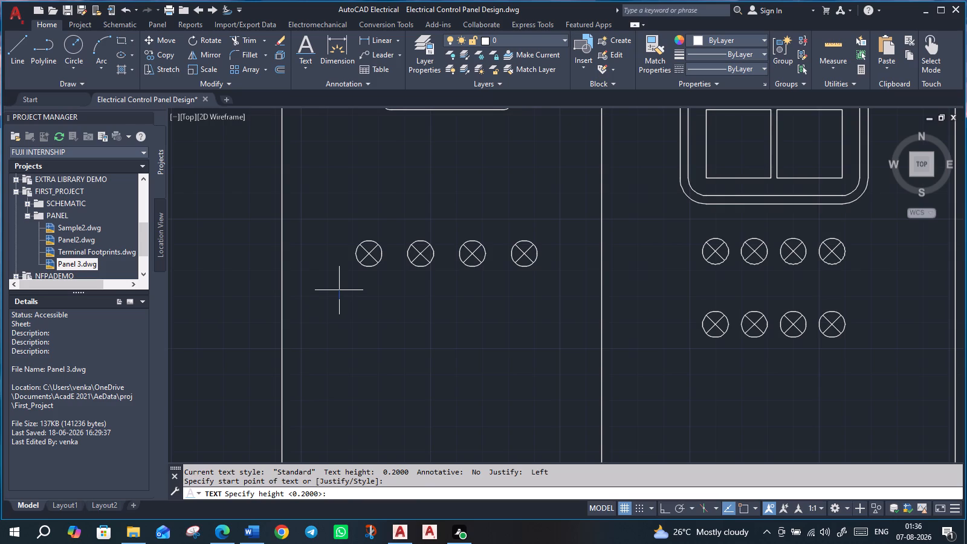
click(339, 289)
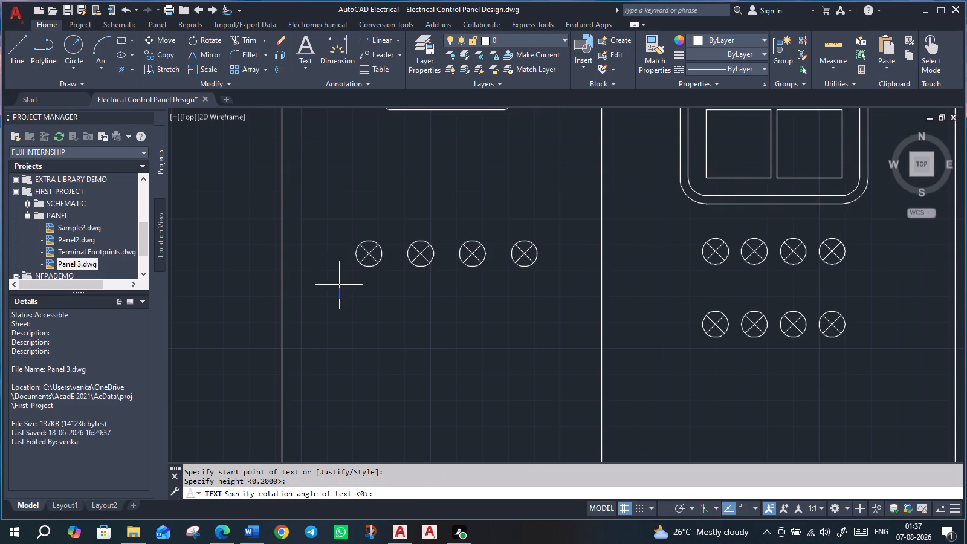
key(Return)
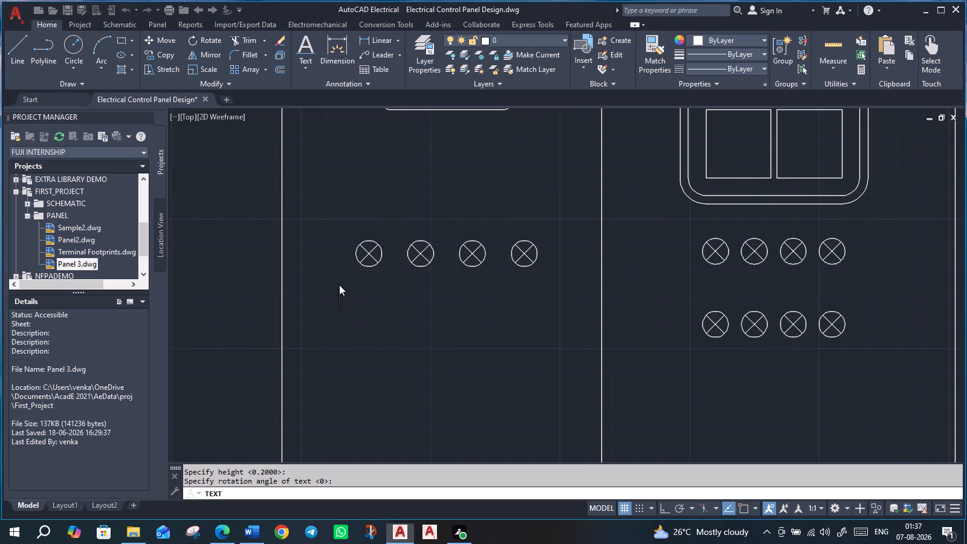
text(LSS1)
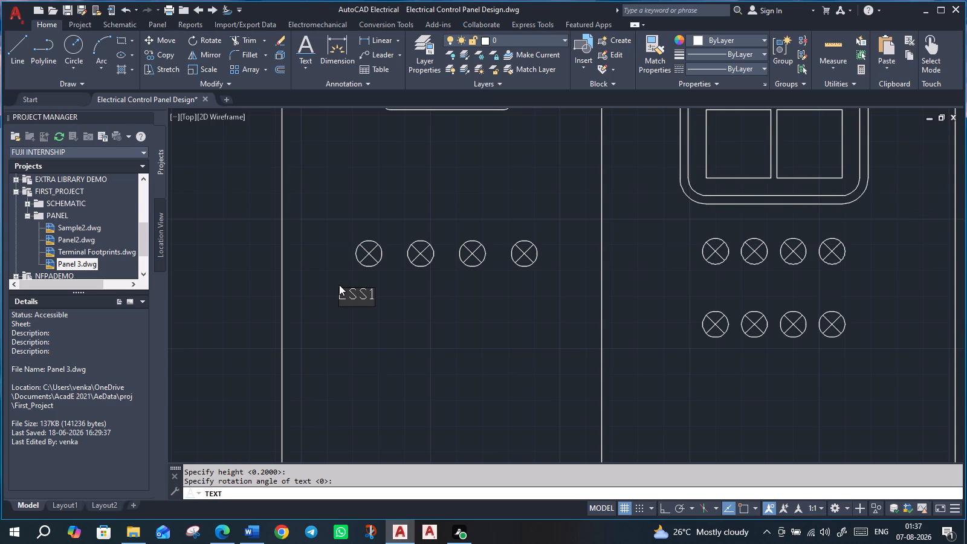
key(Return)
key(Return)
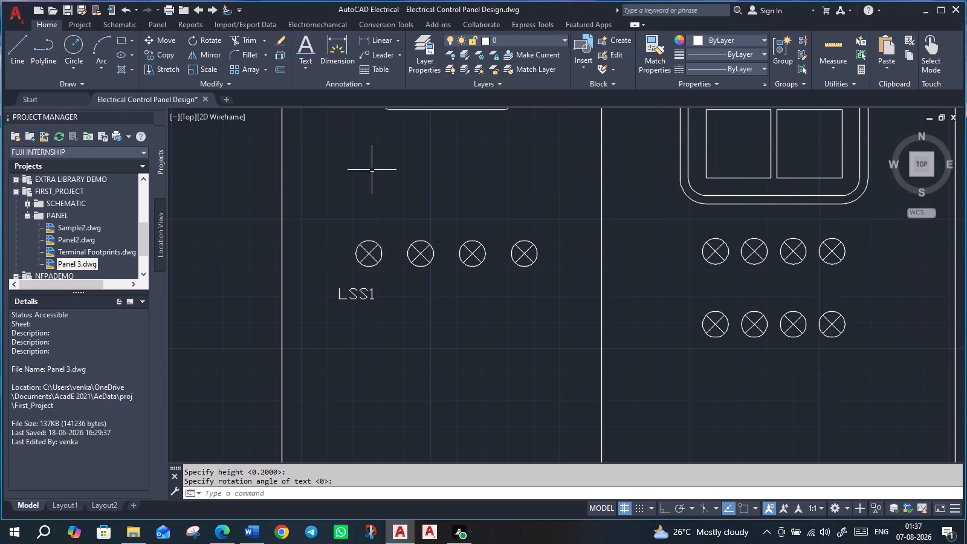
Move the LSS1 label slightly up and right so it sits directly beneath the left door's first lamp.
scroll(381, 253, down, 1)
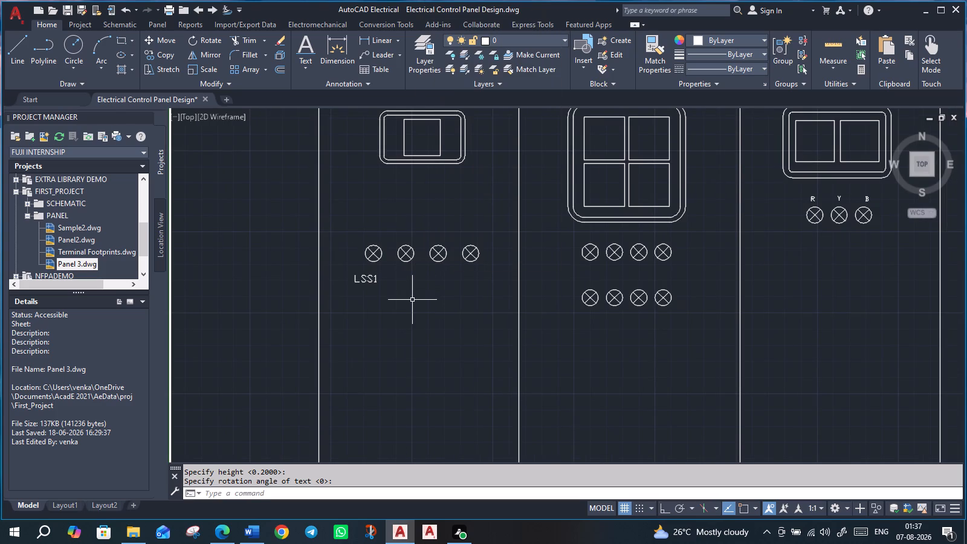
click(356, 279)
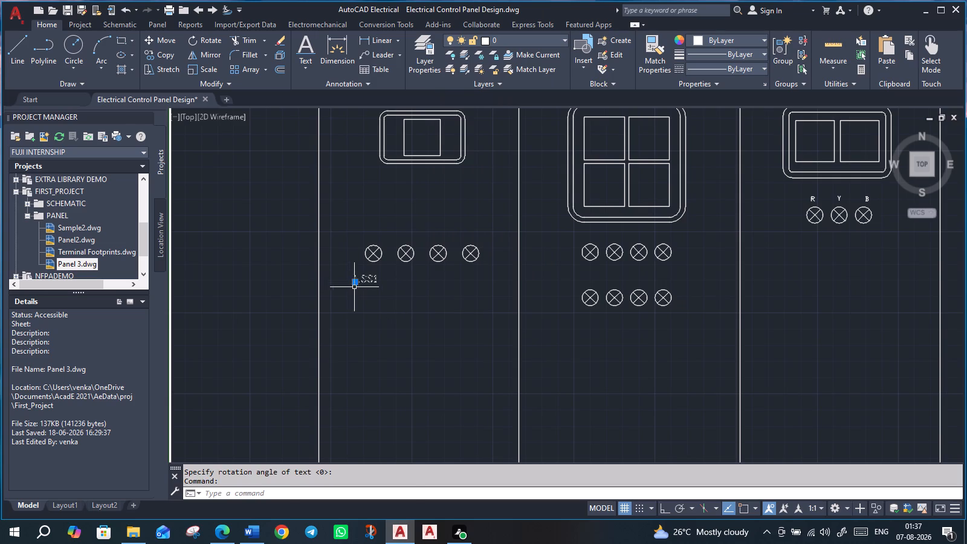
drag(355, 283, 363, 276)
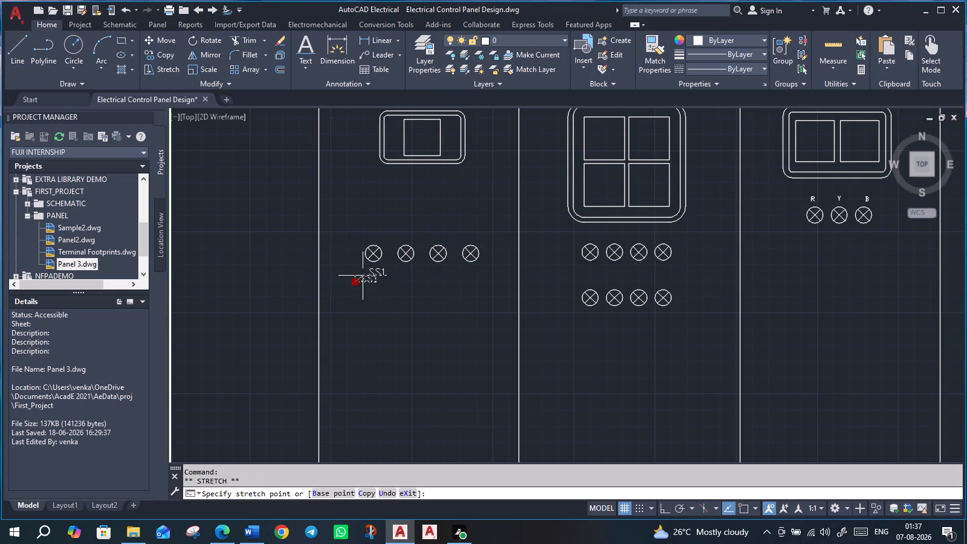
drag(363, 276, 364, 276)
click(364, 276)
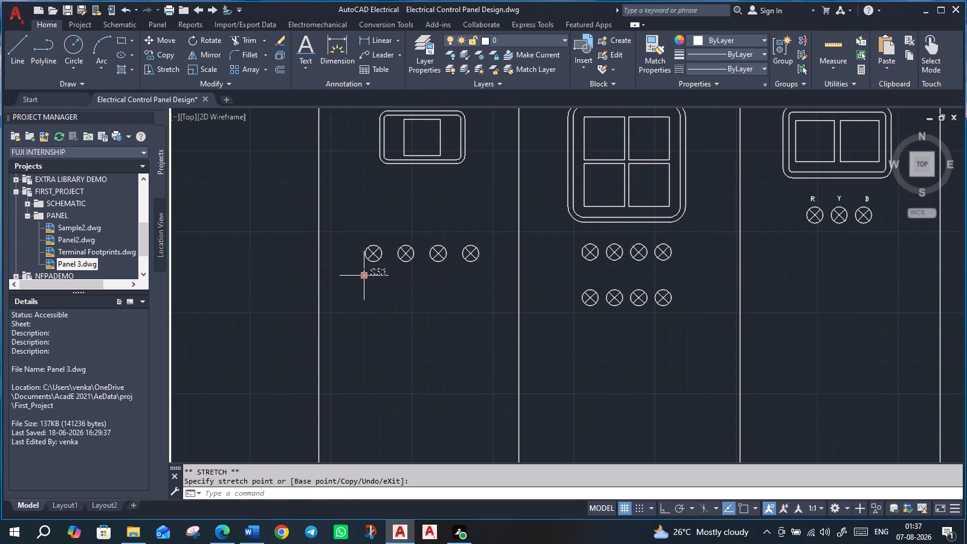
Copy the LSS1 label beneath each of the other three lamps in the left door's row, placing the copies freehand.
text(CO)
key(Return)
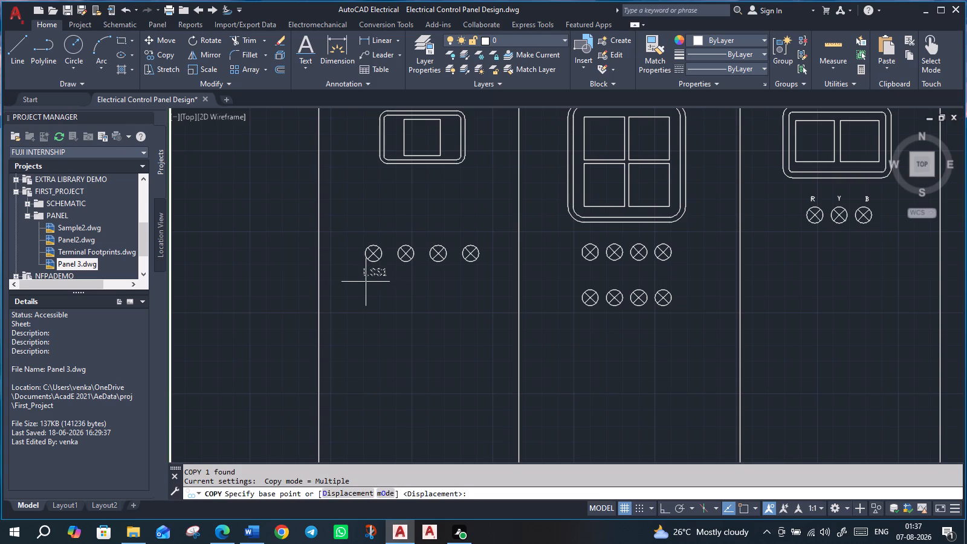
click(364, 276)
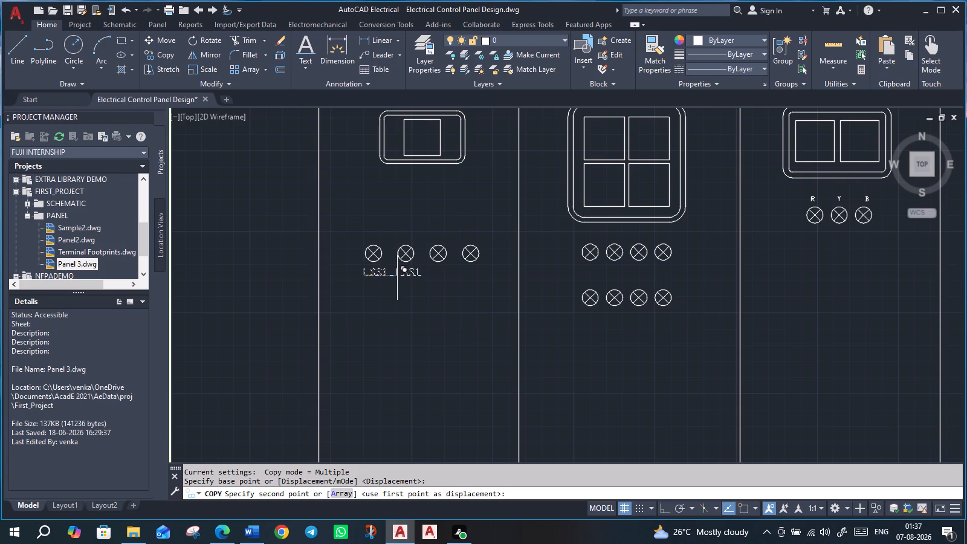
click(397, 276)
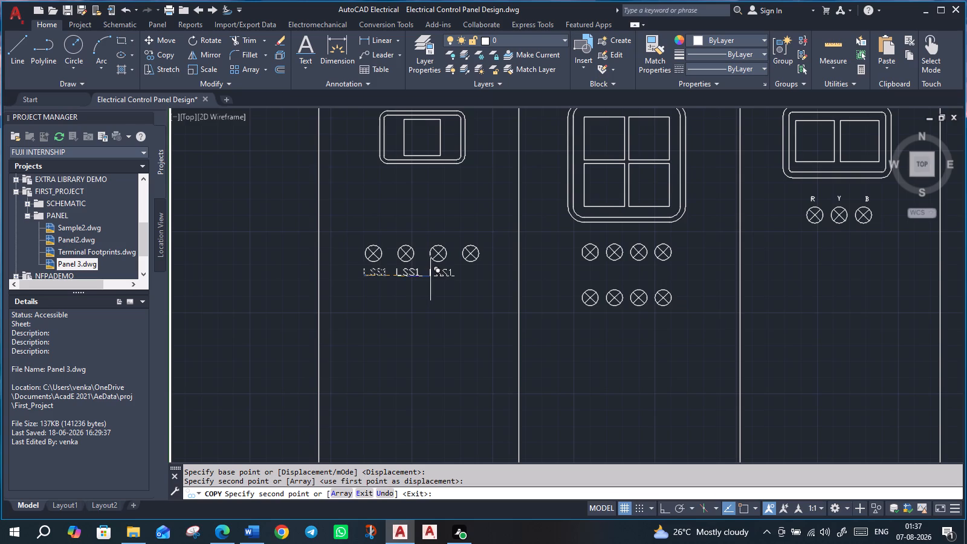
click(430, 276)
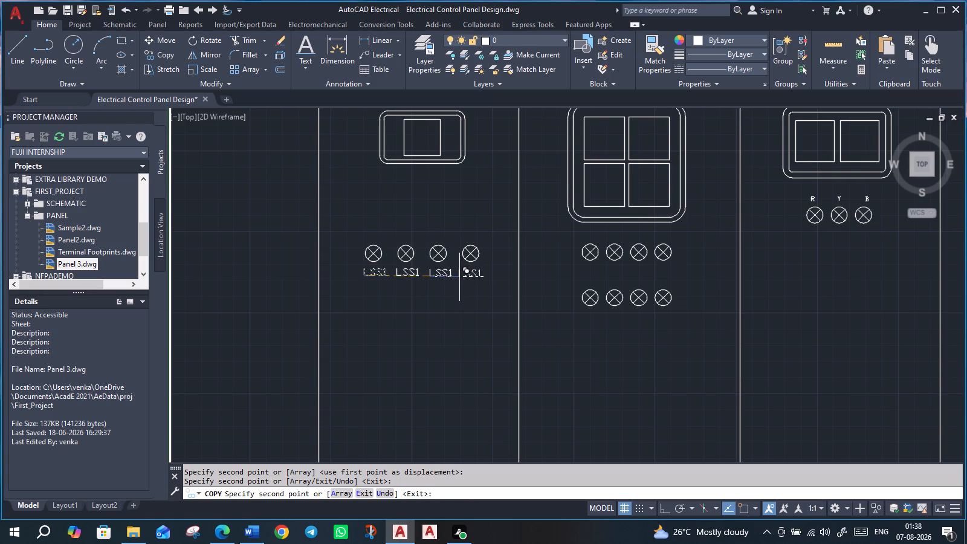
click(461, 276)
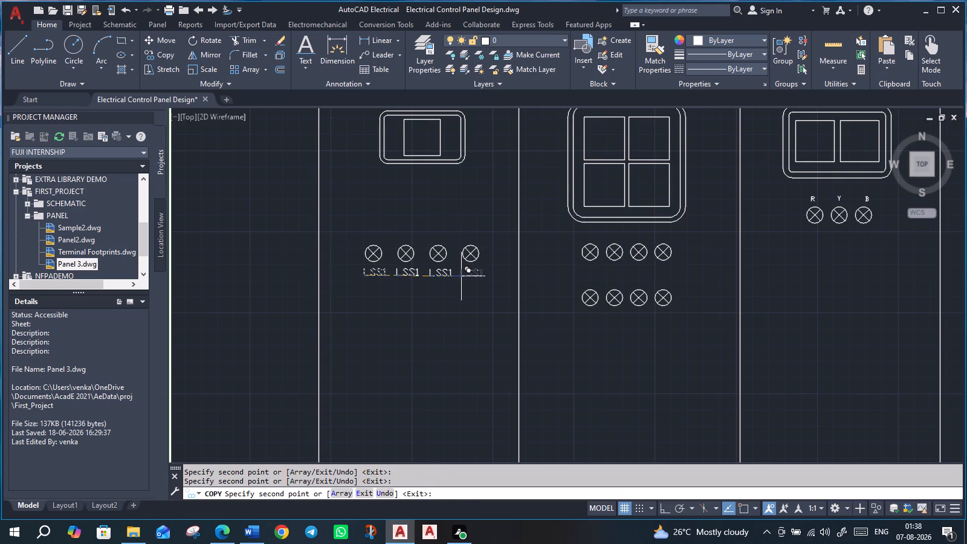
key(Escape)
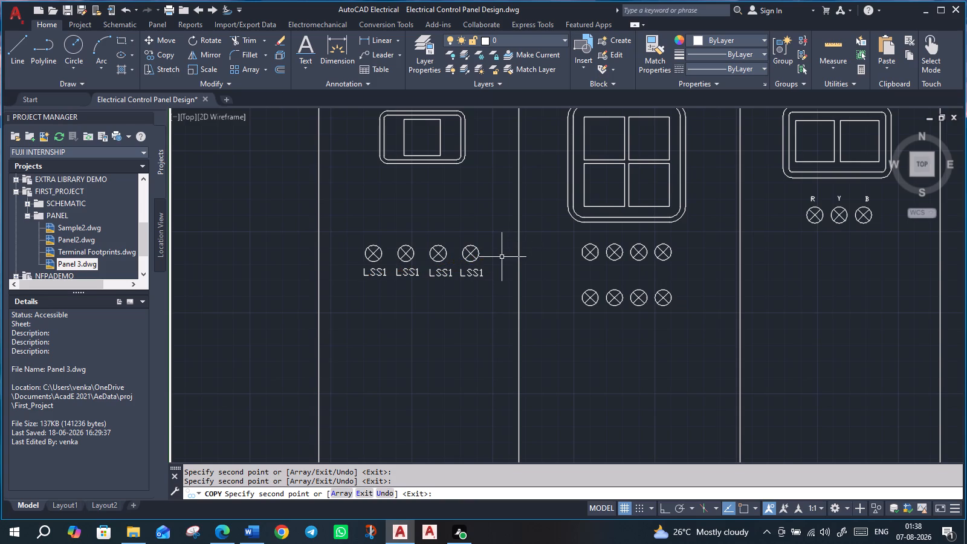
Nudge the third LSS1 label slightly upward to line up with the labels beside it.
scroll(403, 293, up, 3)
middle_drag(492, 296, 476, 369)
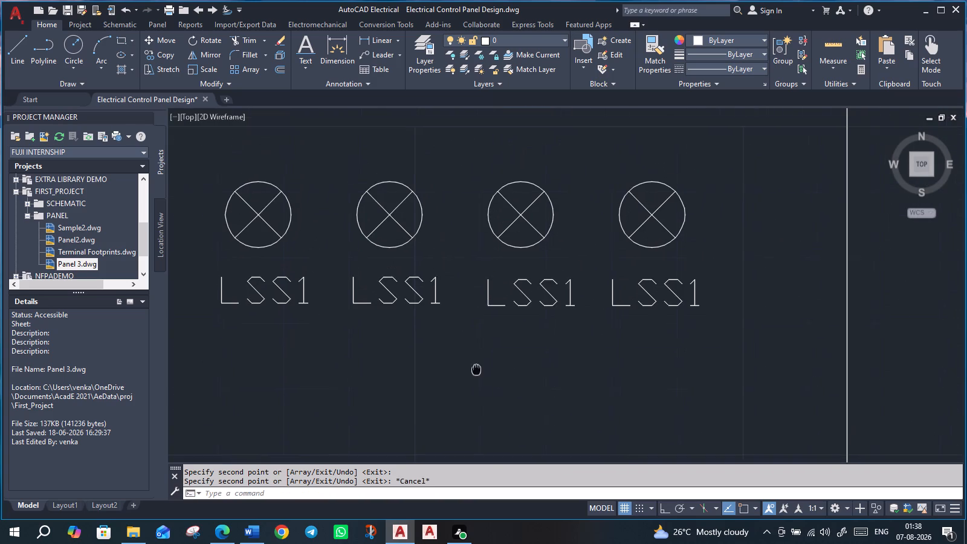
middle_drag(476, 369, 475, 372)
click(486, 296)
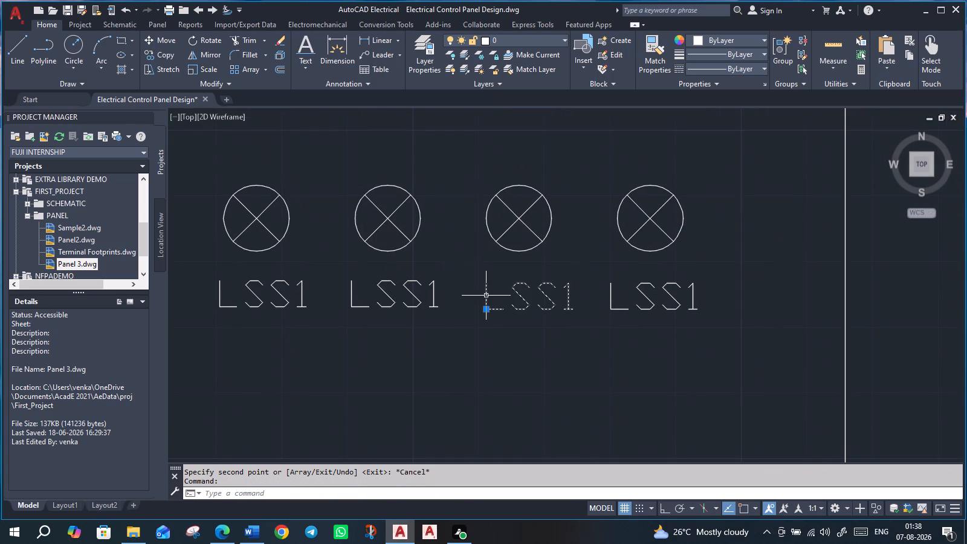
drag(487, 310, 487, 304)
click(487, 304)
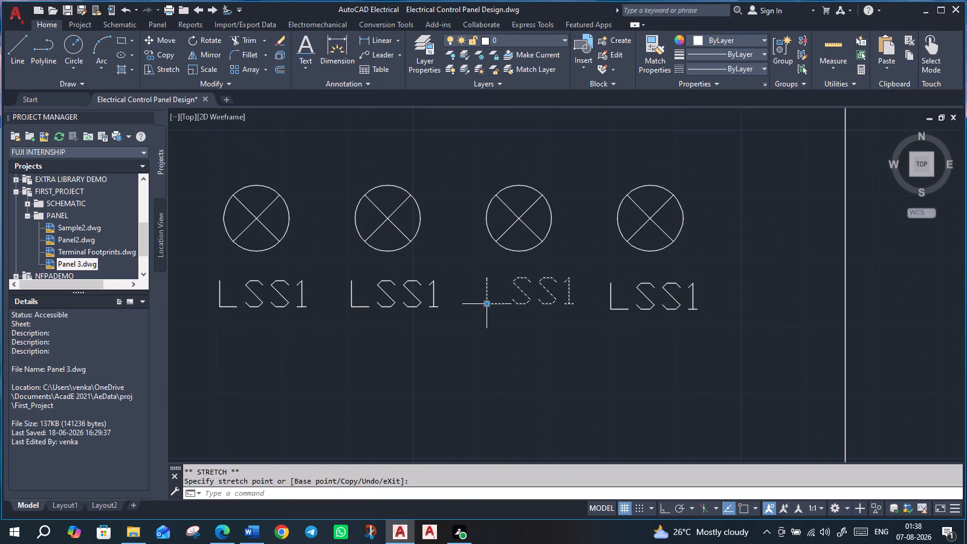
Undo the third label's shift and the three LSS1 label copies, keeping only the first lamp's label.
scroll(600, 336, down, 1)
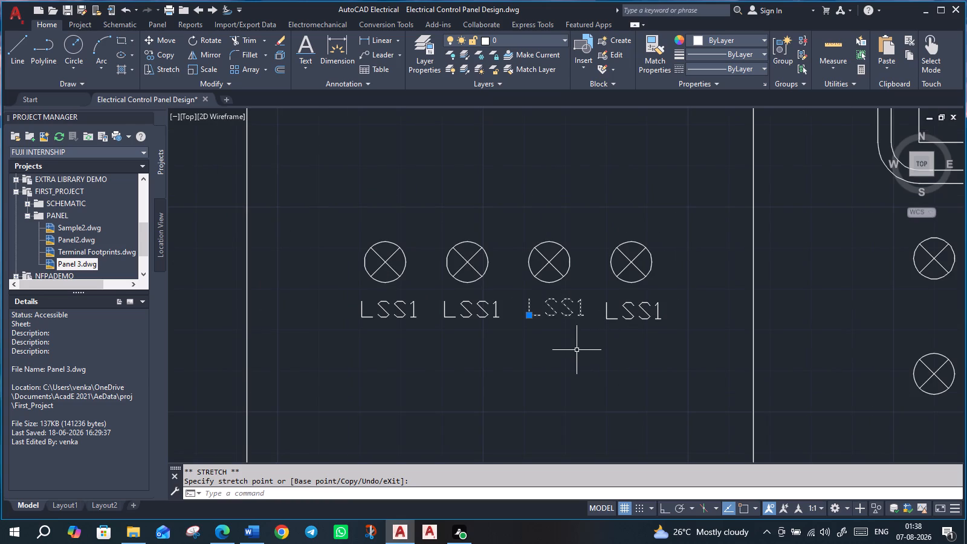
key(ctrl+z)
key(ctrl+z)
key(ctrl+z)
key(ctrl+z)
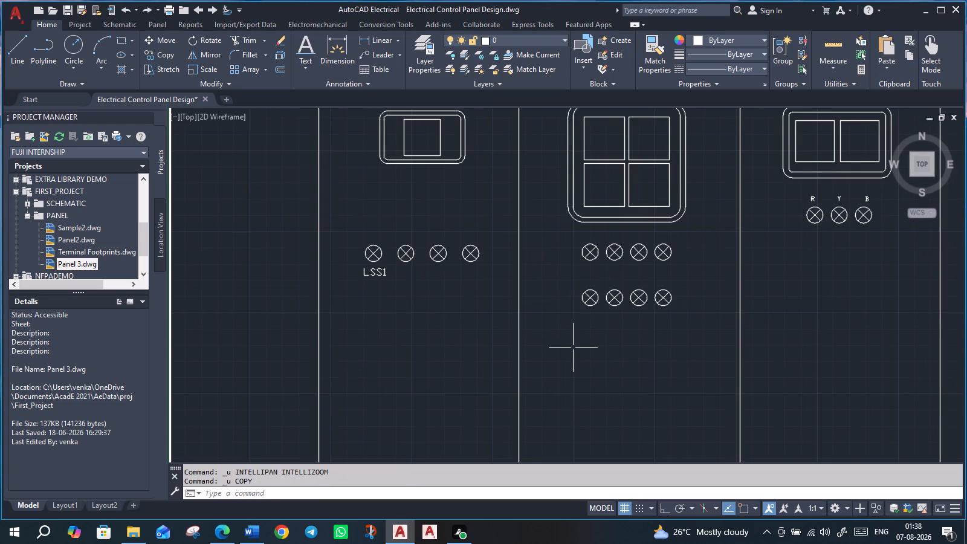
Copy the LSS1 label horizontally with Ortho on, placing one copy beneath each of the left door's other three lamps.
scroll(374, 274, up, 2)
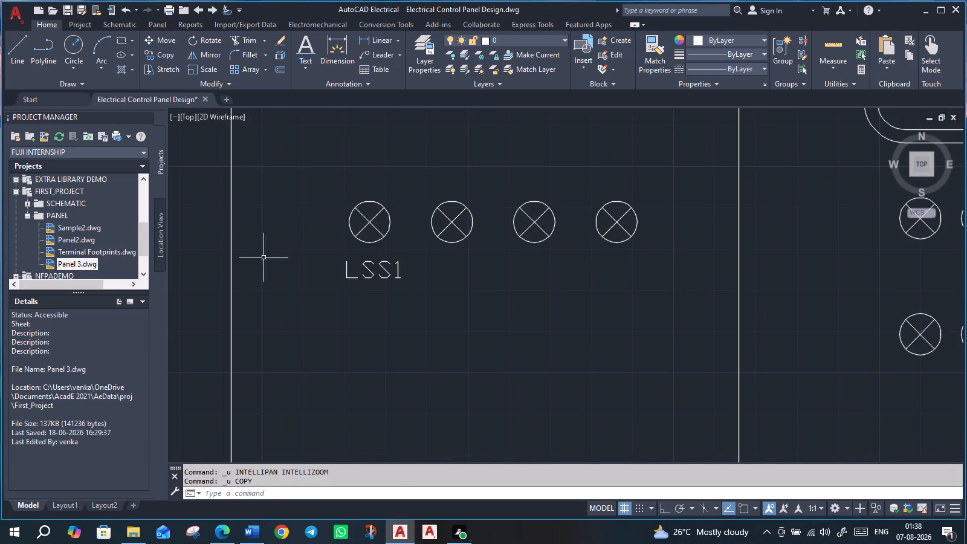
click(347, 276)
key(c)
key(o)
key(Return)
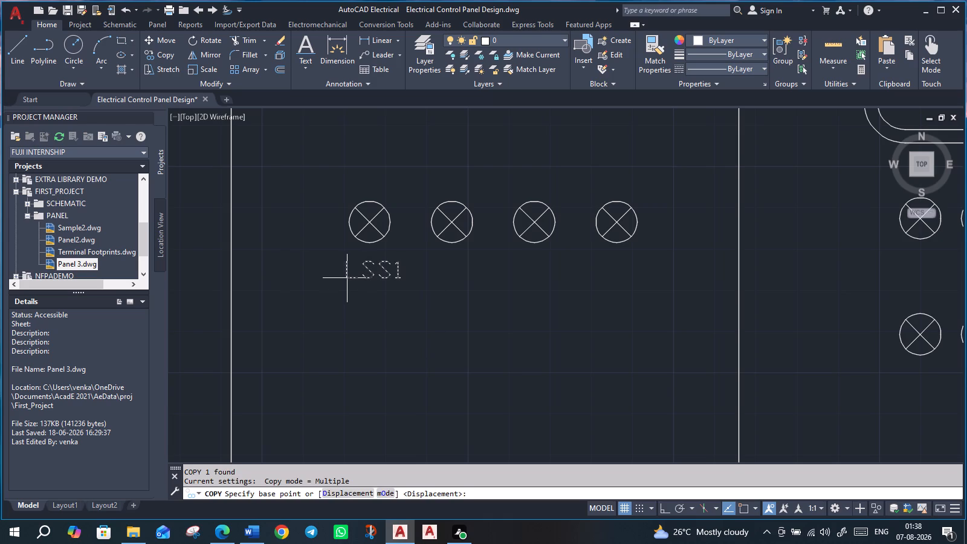
click(347, 278)
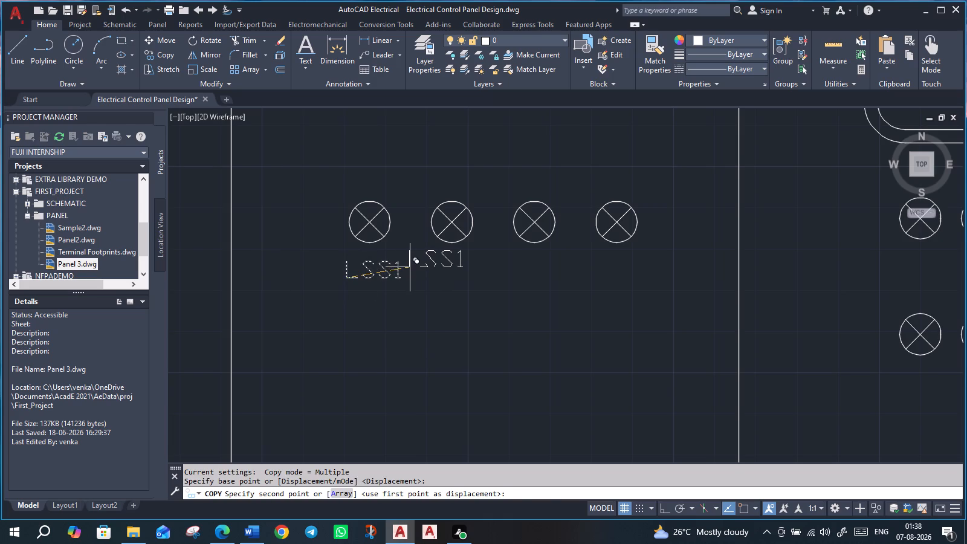
key(F8)
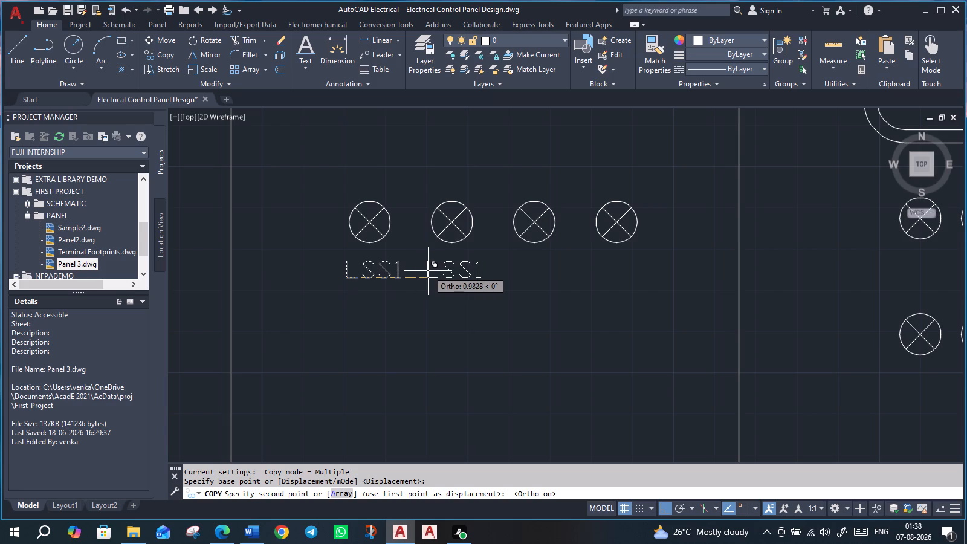
click(428, 271)
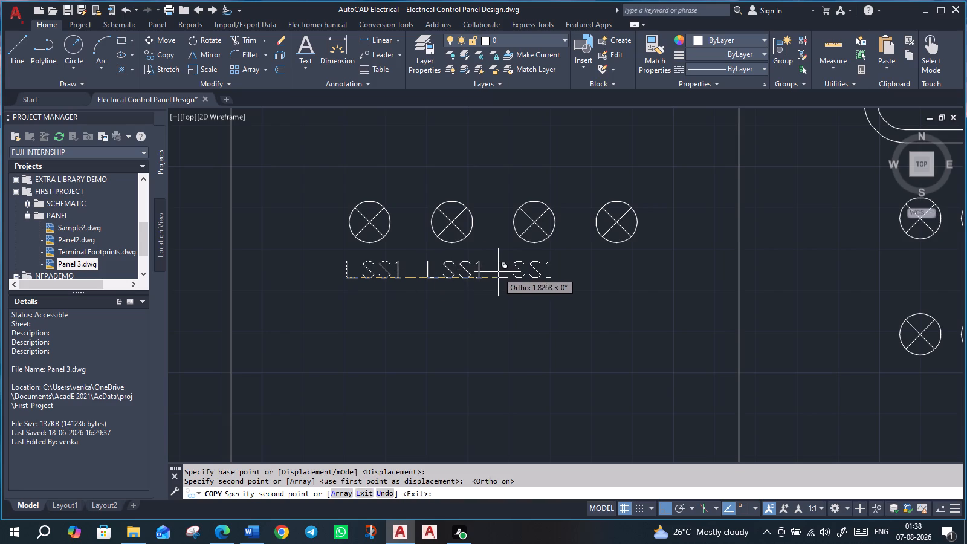
click(509, 271)
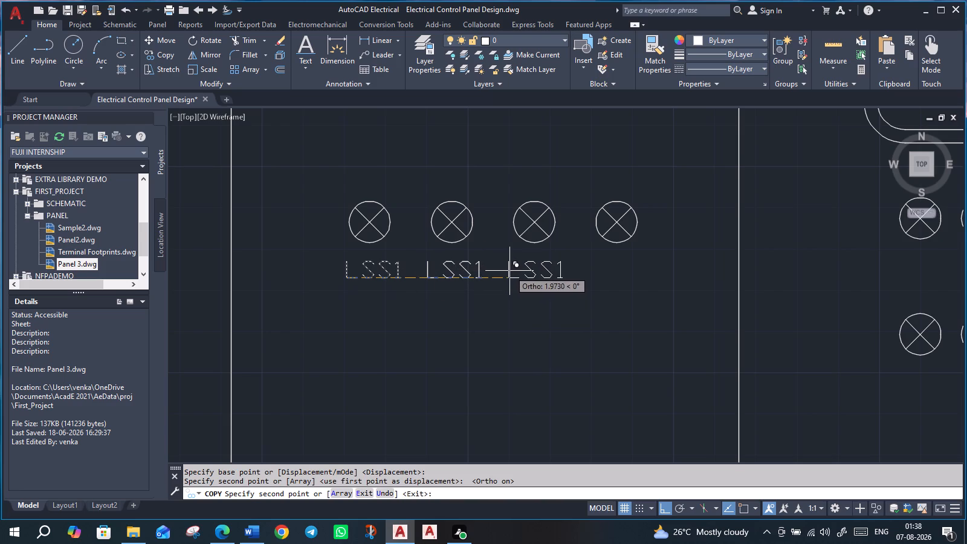
click(594, 269)
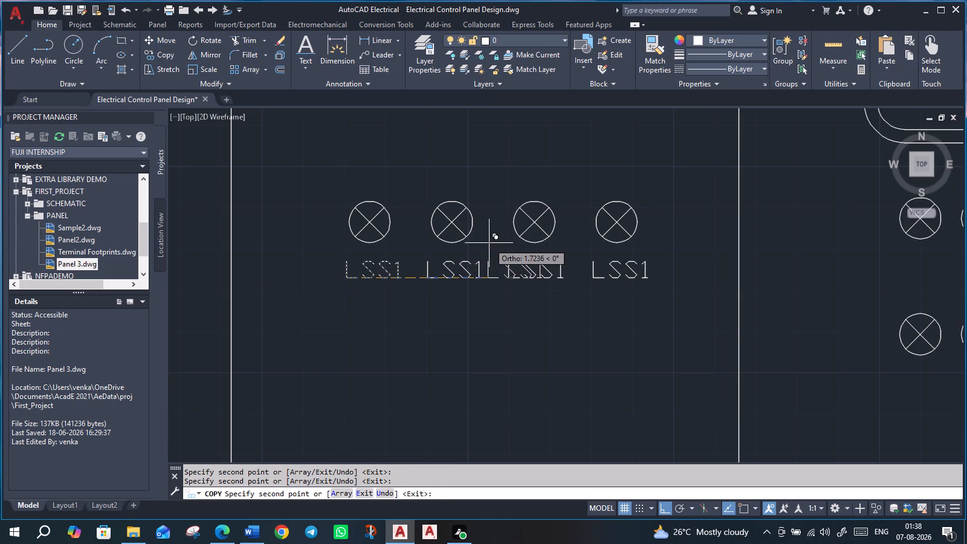
key(Escape)
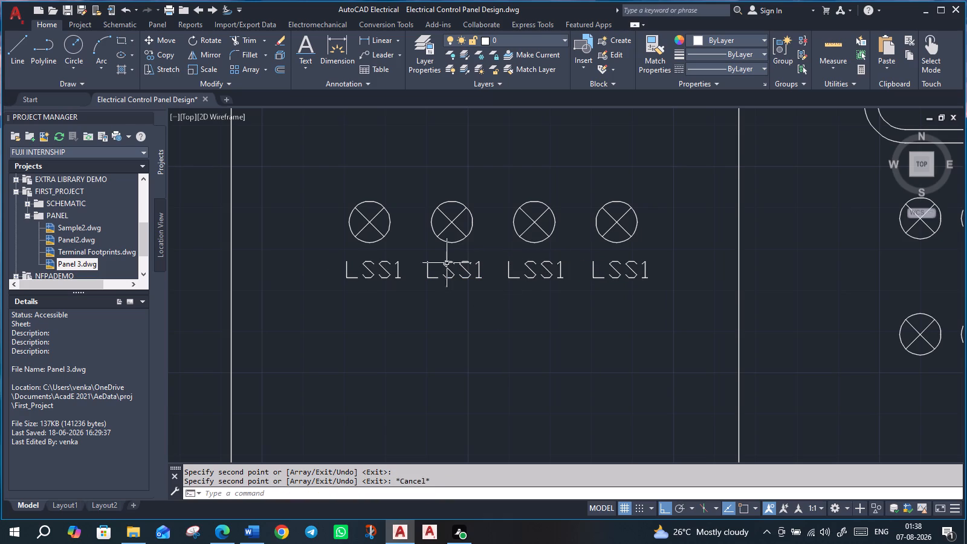
Change the label under the second lamp in the left door's row to LSS2.
double_click(444, 264)
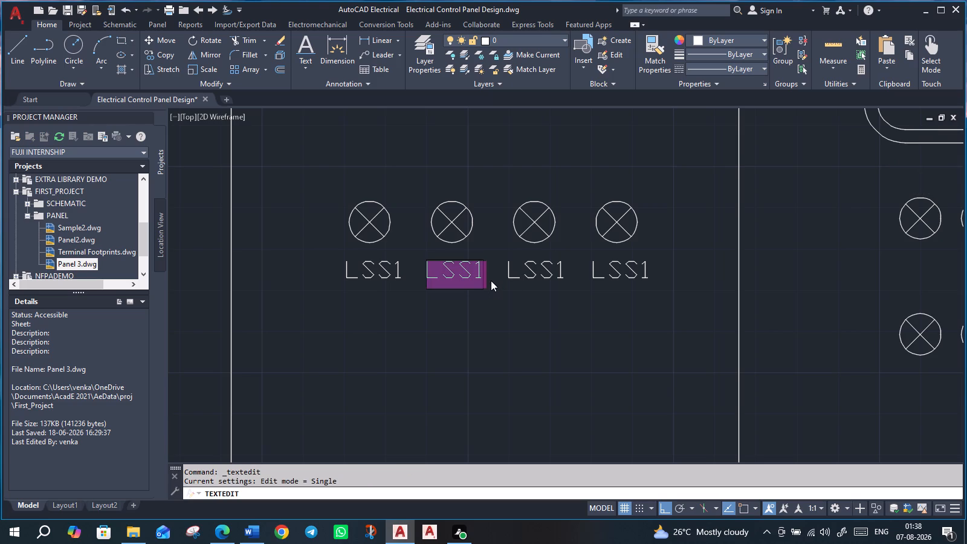
key(BackSpace)
key(ctrl+z)
key(Right)
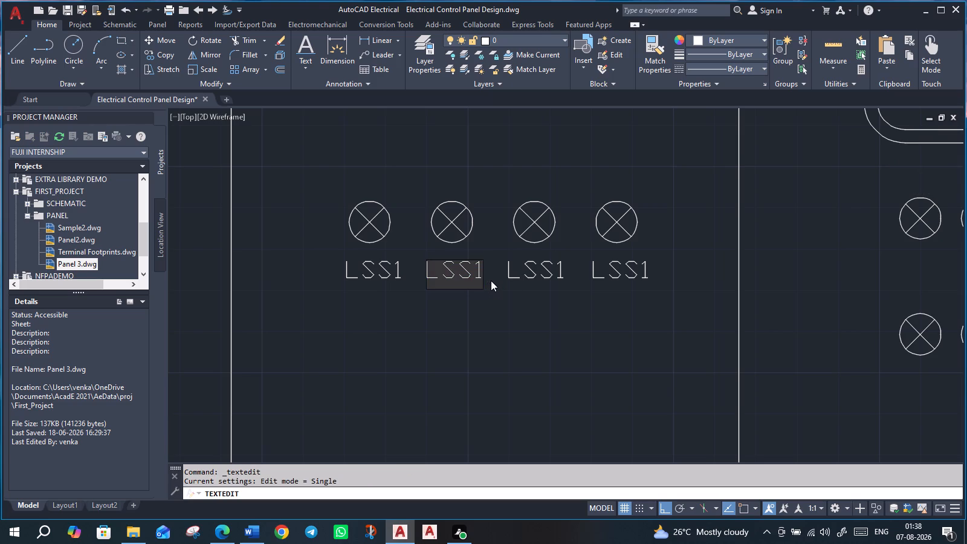
click(480, 276)
key(Right)
key(BackSpace)
key(2)
click(564, 263)
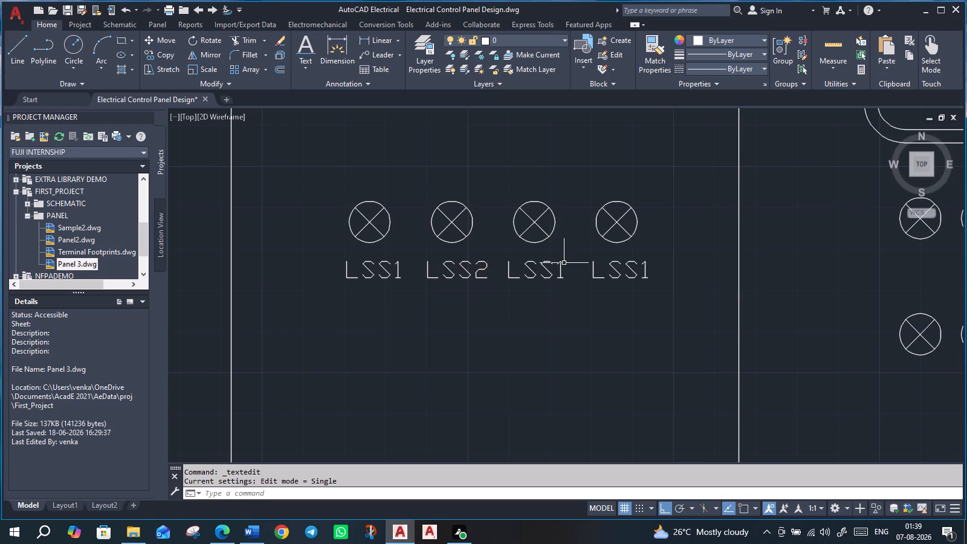
Change the label under the third lamp in the left door's row to LSS3.
double_click(561, 268)
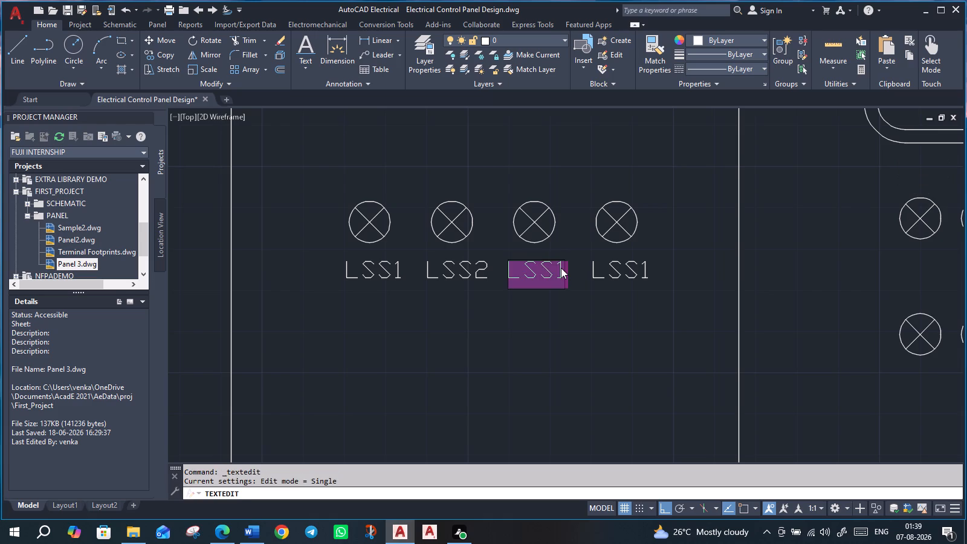
key(Right)
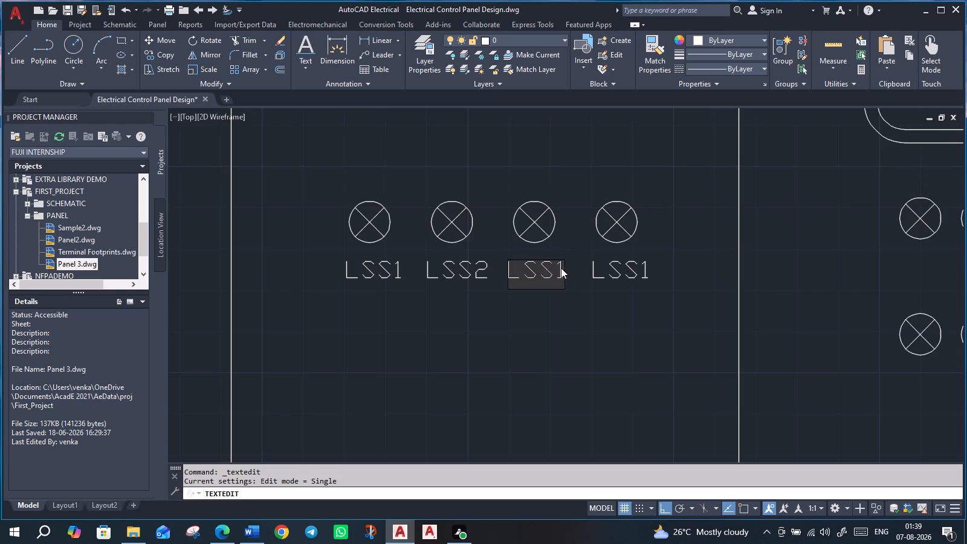
key(BackSpace)
key(3)
key(Return)
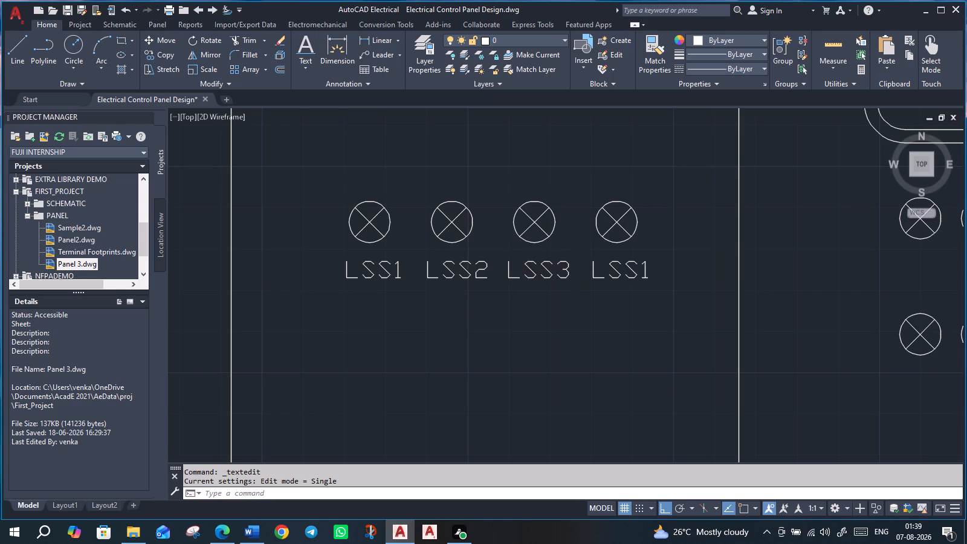
Change the label under the fourth lamp in the left door's row to LSS4.
double_click(612, 265)
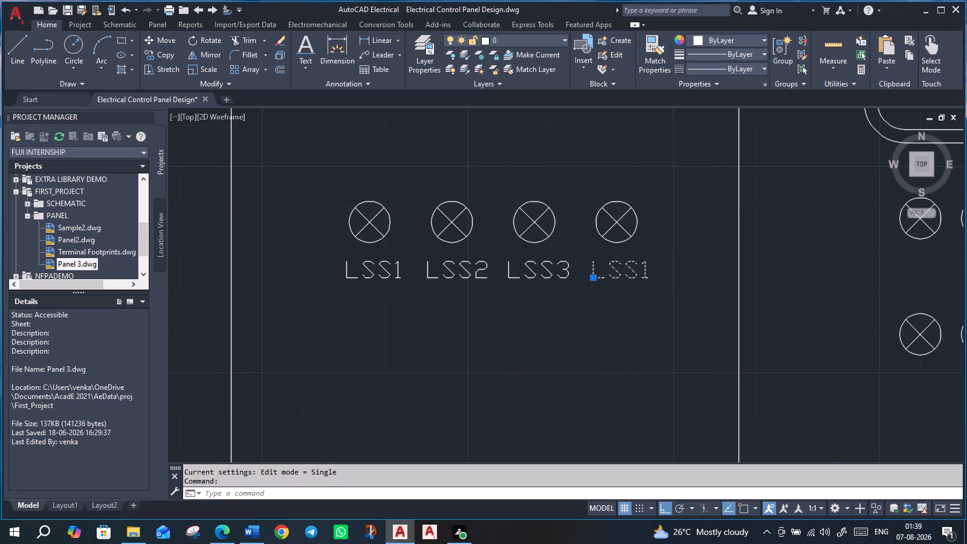
click(647, 267)
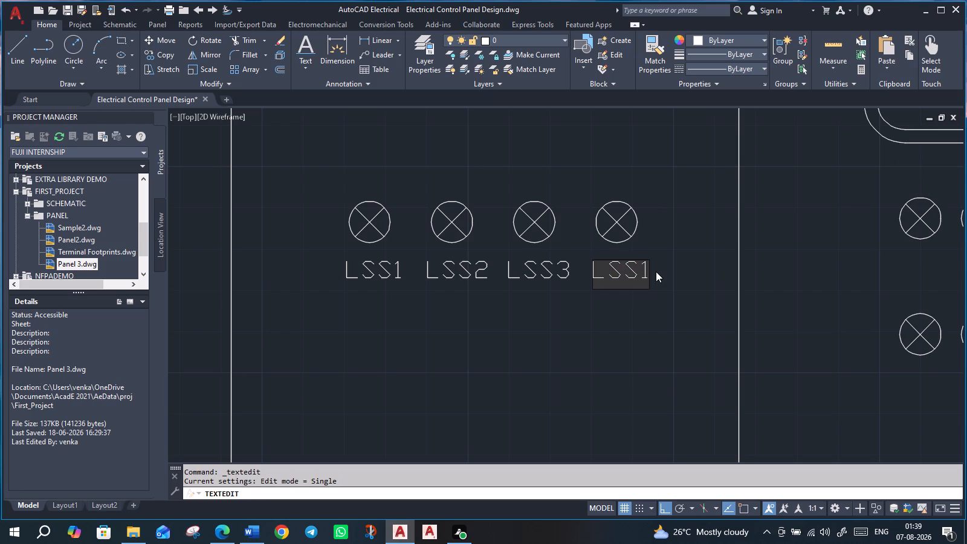
key(Right)
key(BackSpace)
key(4)
key(Return)
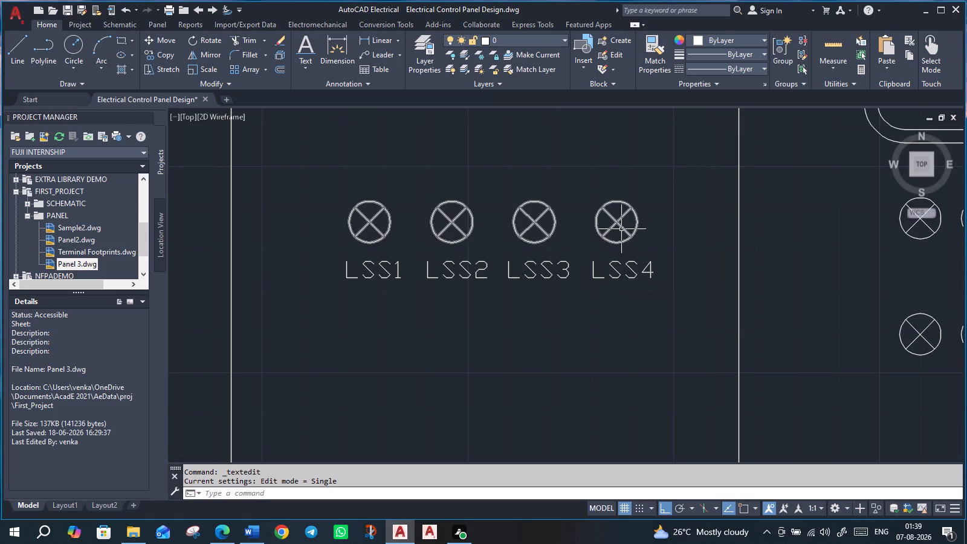
Examine the meters, lamp rows and labels across the three doors and the overall sheet layout.
scroll(734, 271, down, 3)
scroll(775, 273, up, 1)
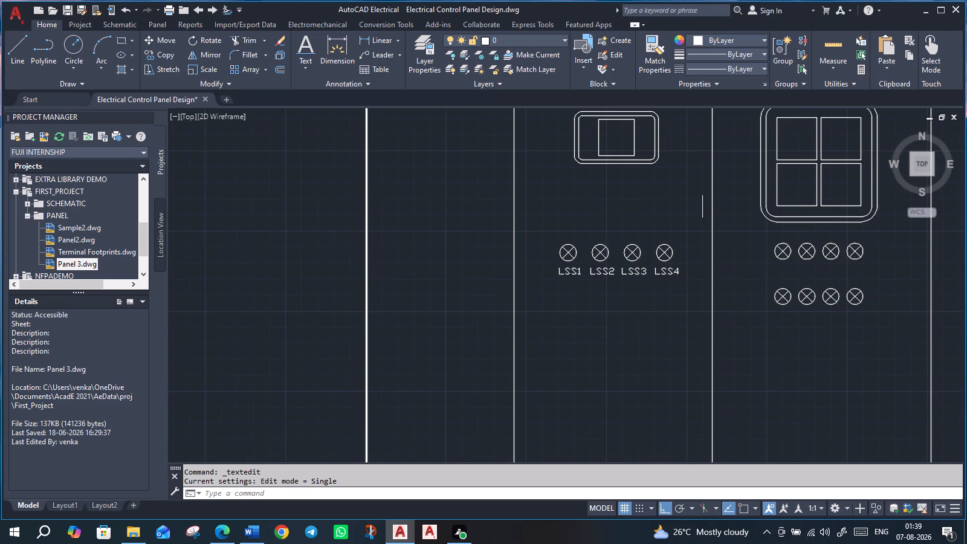
scroll(710, 219, down, 1)
middle_drag(869, 263, 867, 264)
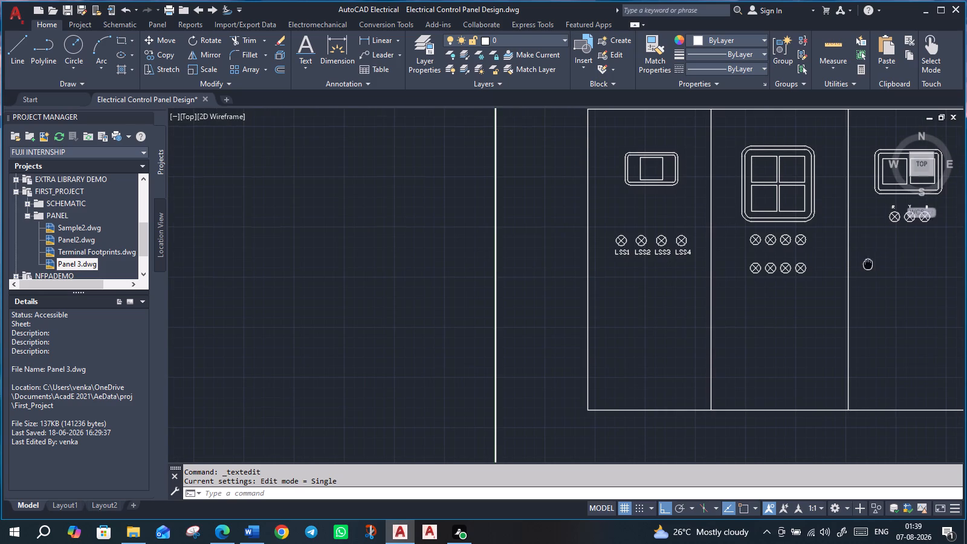
middle_drag(867, 264, 784, 268)
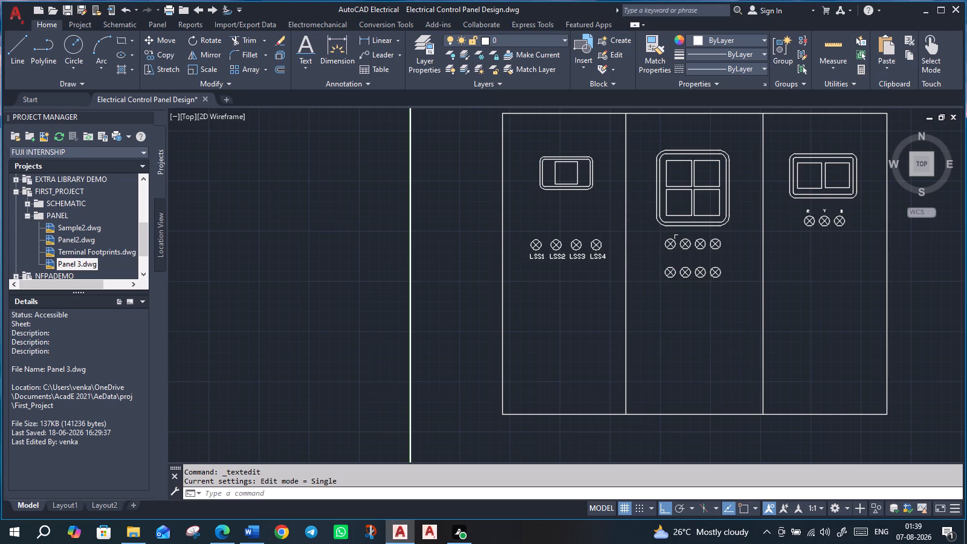
scroll(674, 235, up, 2)
scroll(707, 256, down, 2)
middle_drag(834, 298, 798, 301)
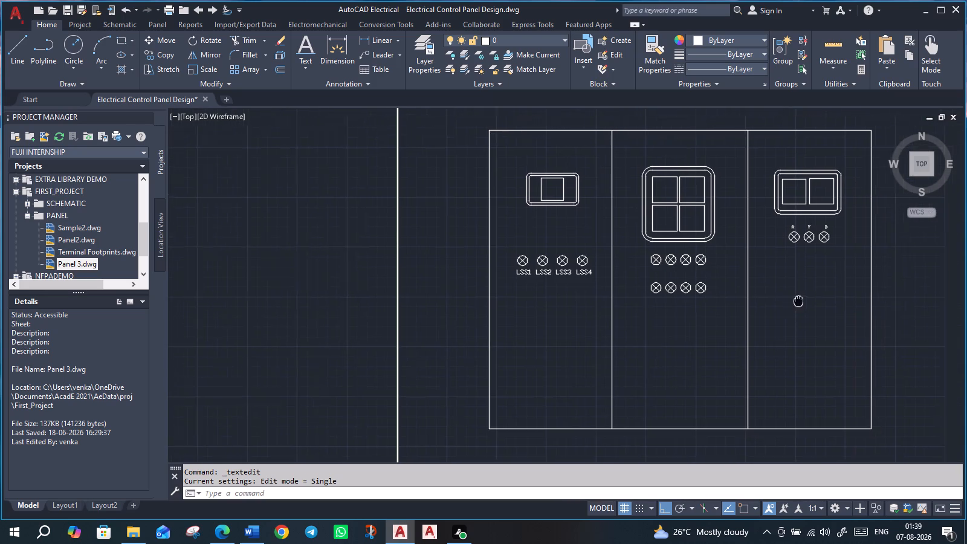
middle_drag(798, 301, 631, 308)
scroll(652, 237, up, 2)
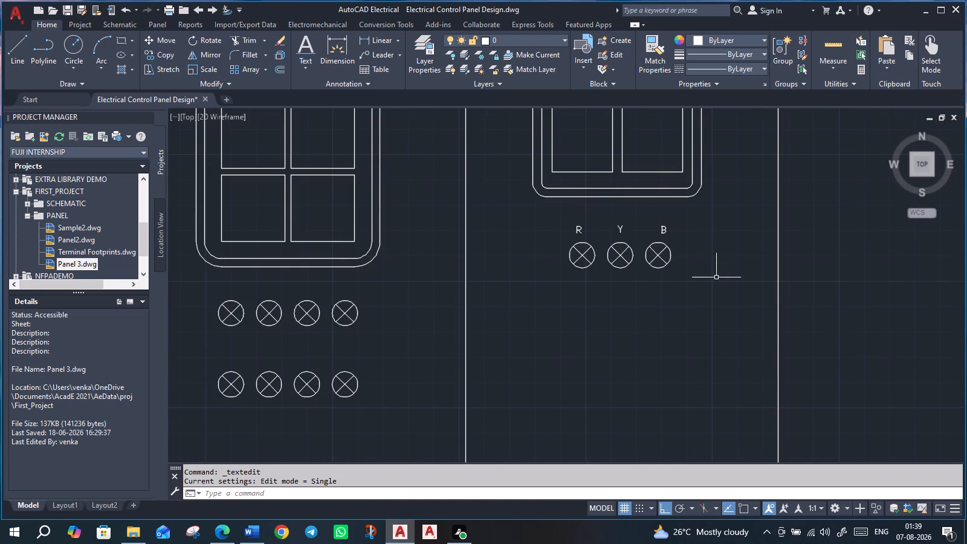
scroll(650, 298, down, 2)
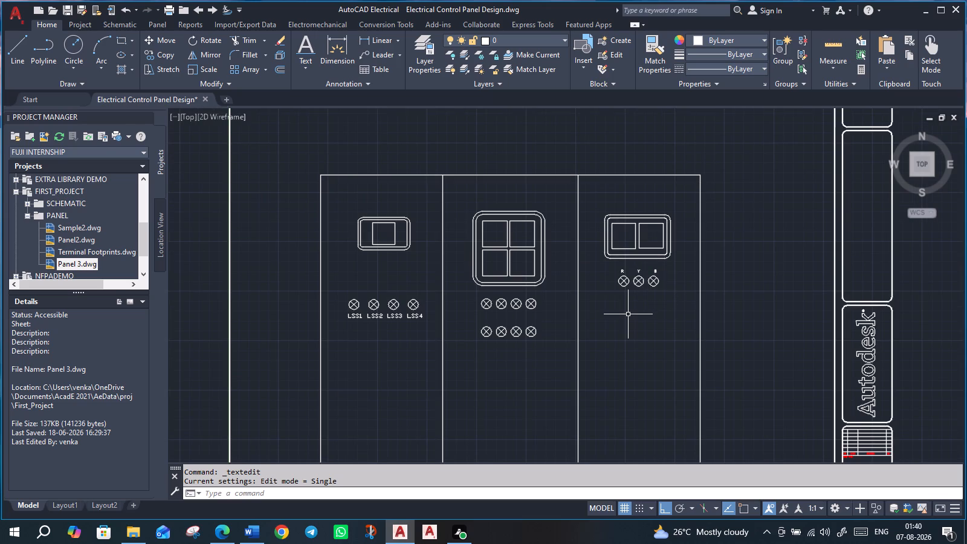
scroll(627, 339, down, 2)
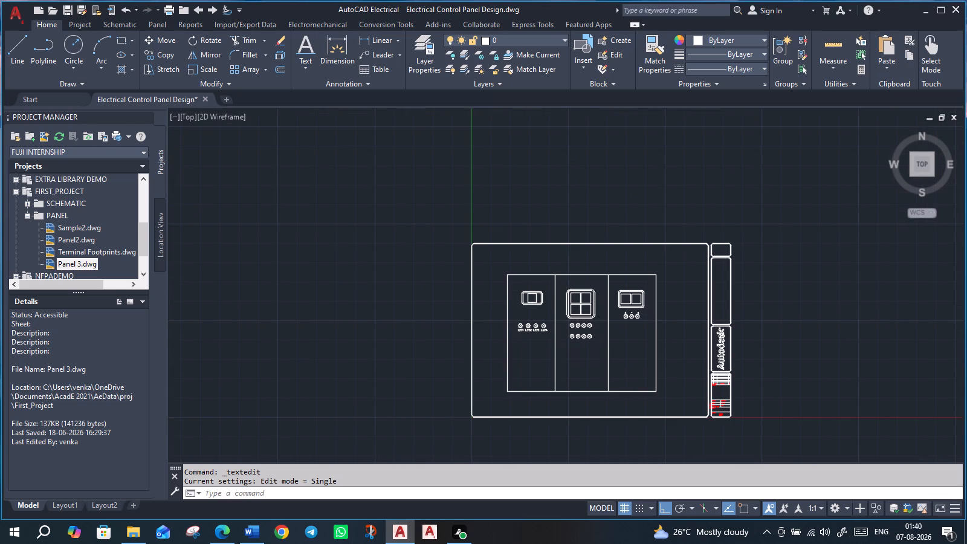
Offset both vertical door divider lines to the left by the same small distance, picked freehand, to make double lines between the doors.
scroll(561, 361, up, 2)
middle_drag(560, 357, 525, 331)
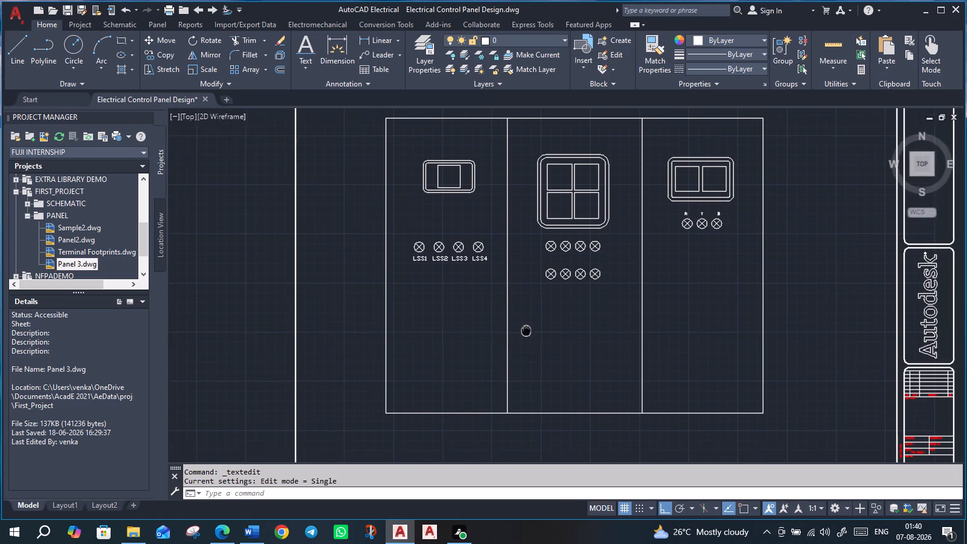
middle_drag(525, 331, 525, 329)
key(o)
key(Return)
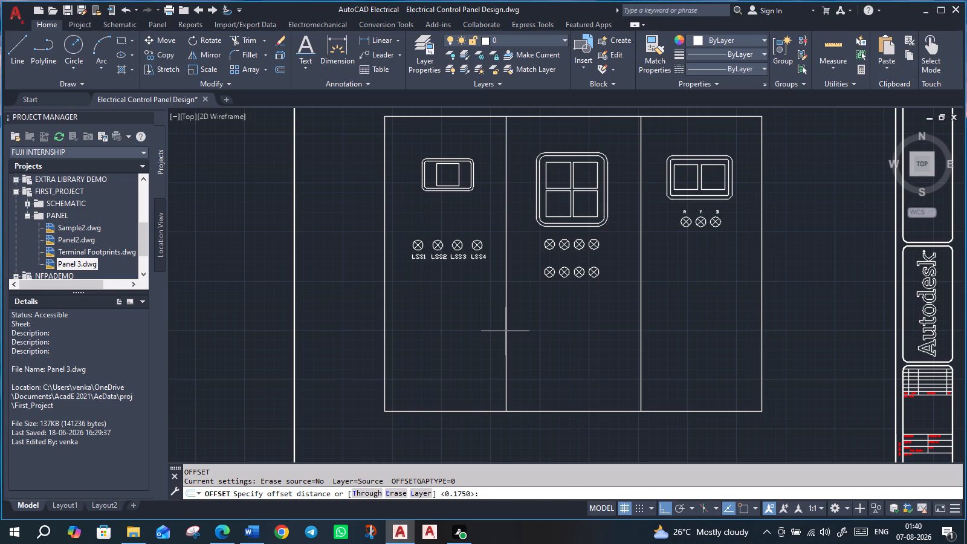
click(505, 331)
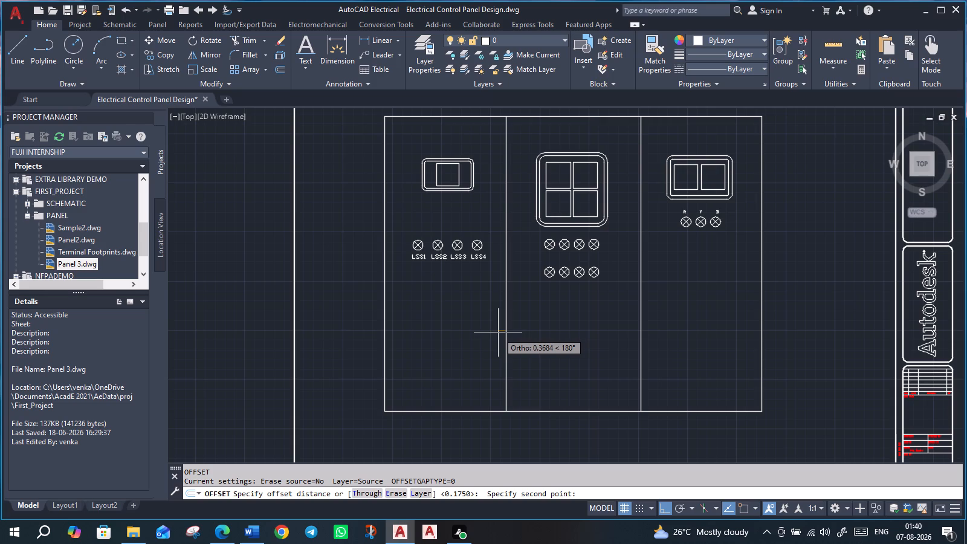
click(501, 332)
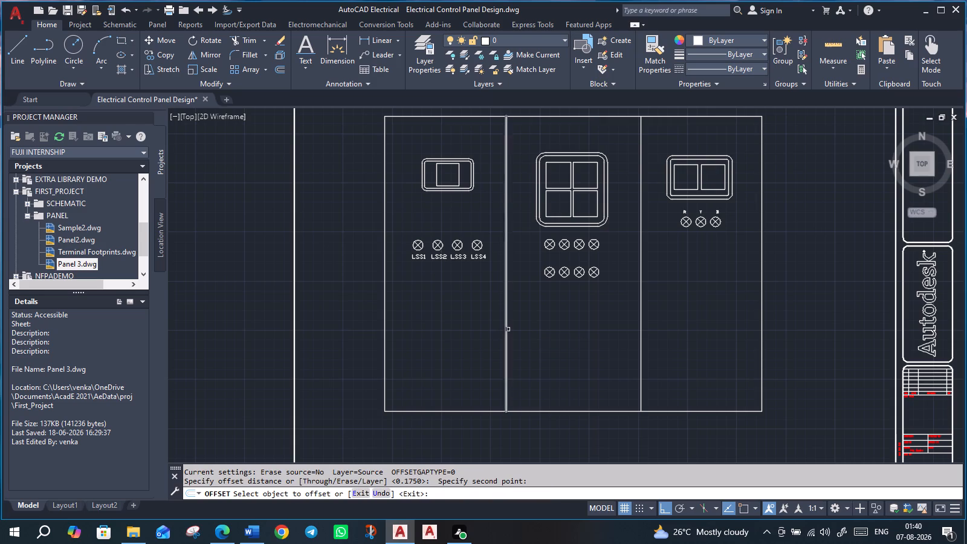
click(508, 329)
click(502, 332)
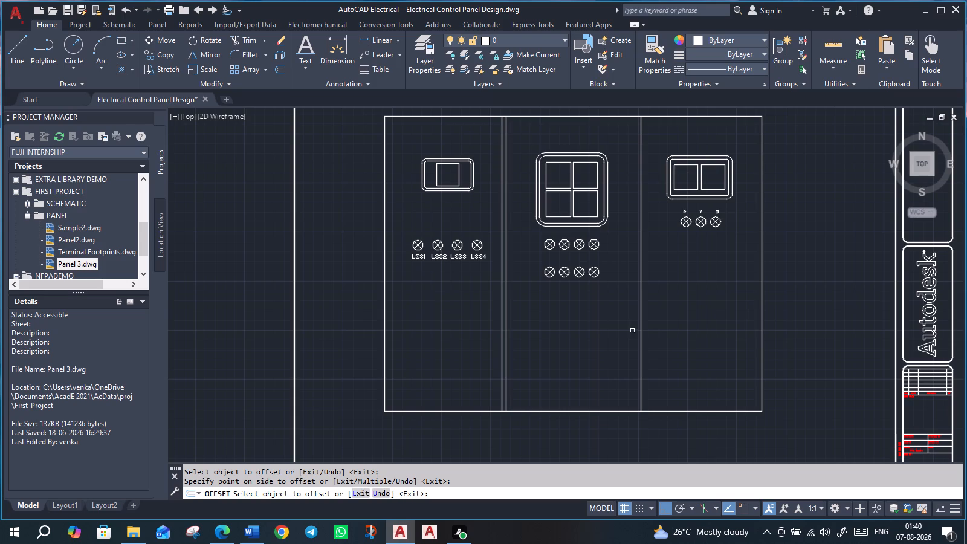
click(641, 329)
click(633, 331)
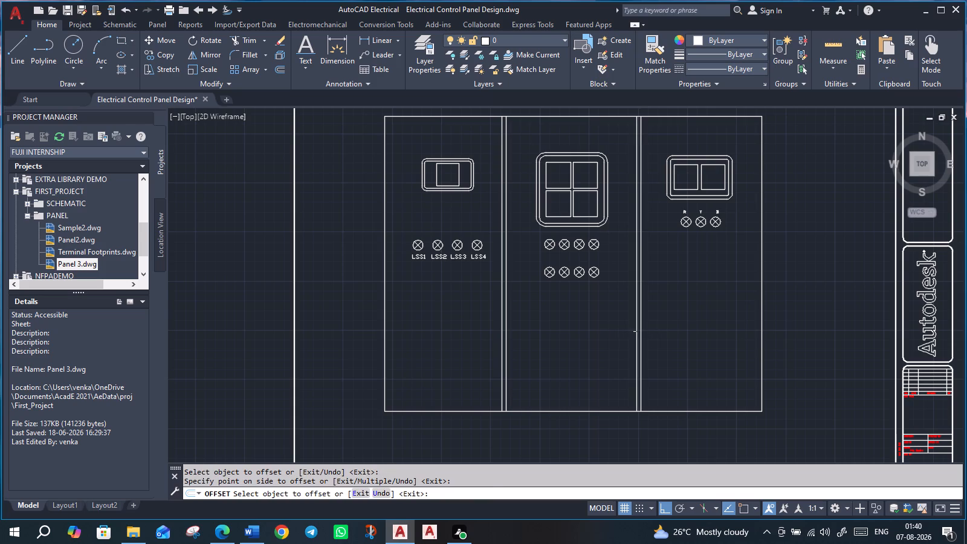
Examine the doubled door dividers within the full sheet, and the left door's meter and lamp row up close.
scroll(704, 299, down, 3)
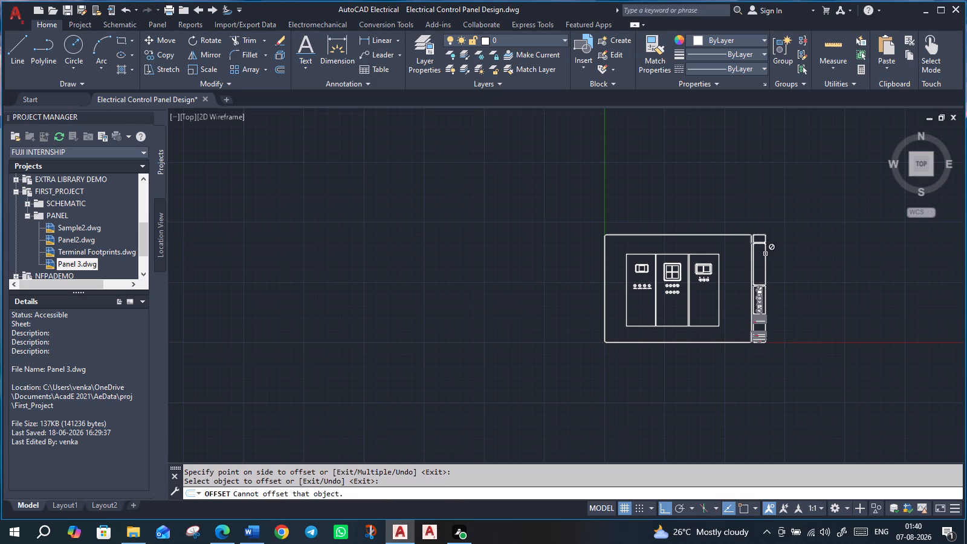
scroll(688, 293, up, 2)
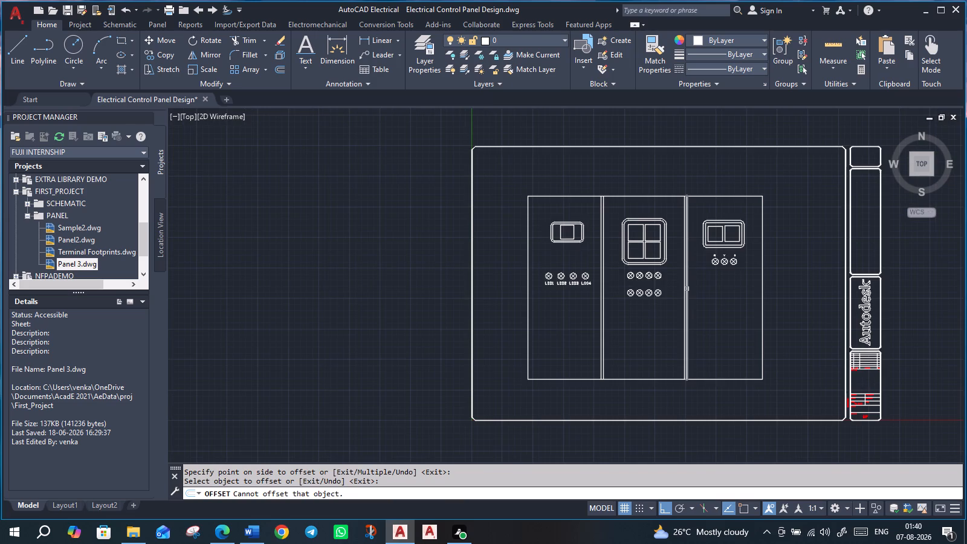
scroll(688, 289, up, 2)
scroll(754, 314, down, 1)
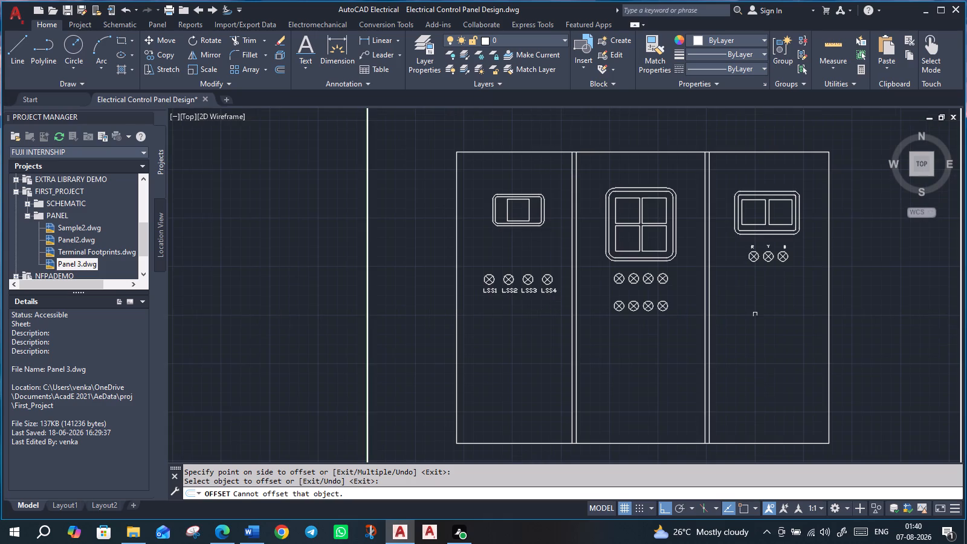
scroll(930, 349, down, 2)
middle_drag(904, 361, 629, 290)
middle_click(629, 290)
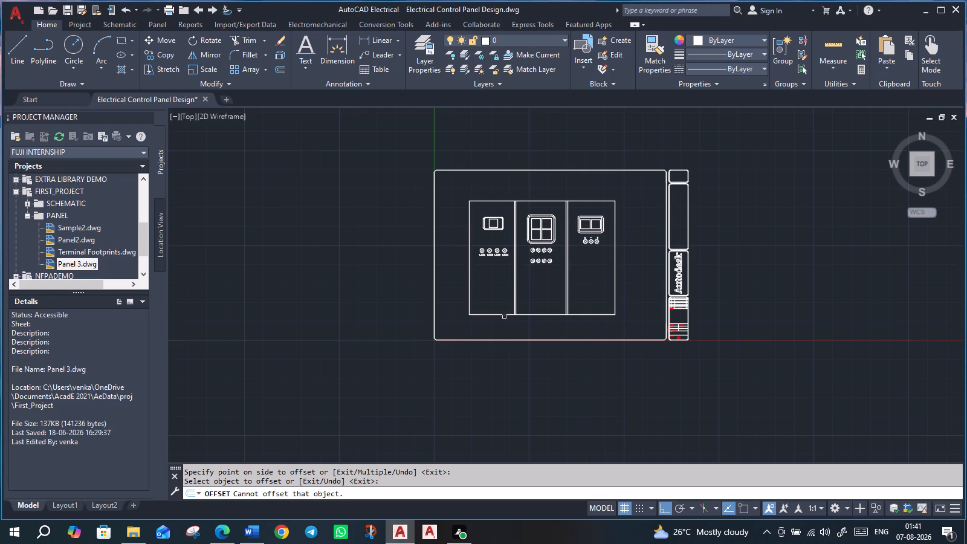
scroll(490, 224, up, 2)
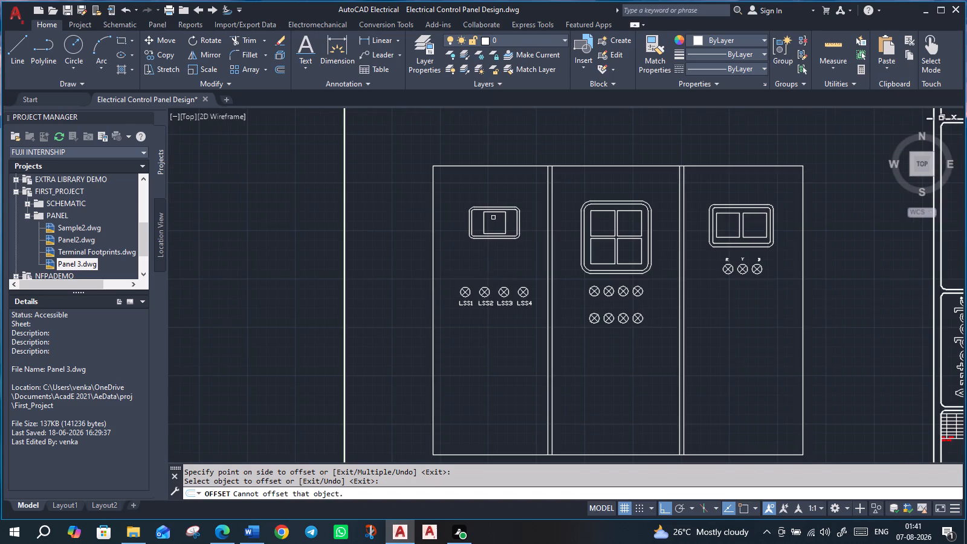
scroll(515, 221, up, 2)
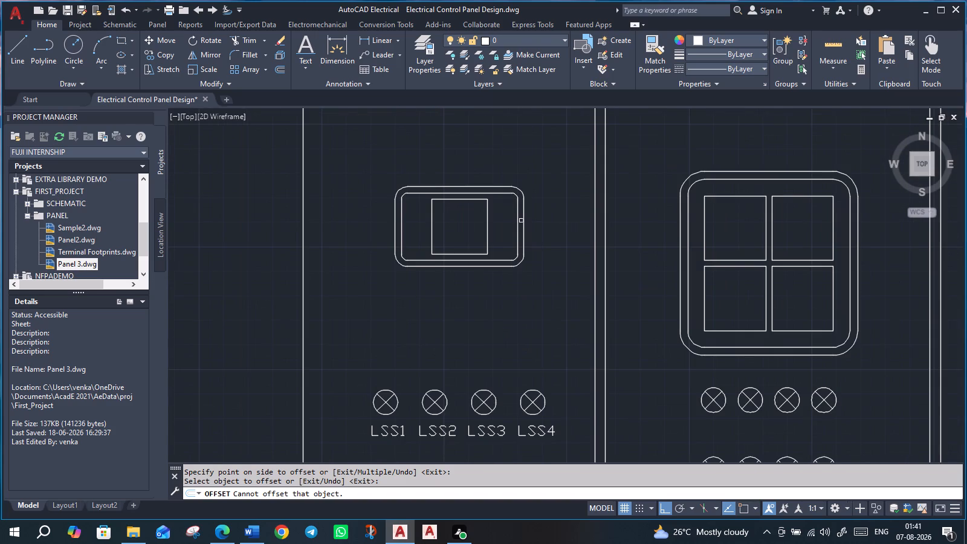
Offset the panel's bottom edge line upward by the same small distance as the door dividers to form a double bottom line.
middle_drag(627, 348, 521, 237)
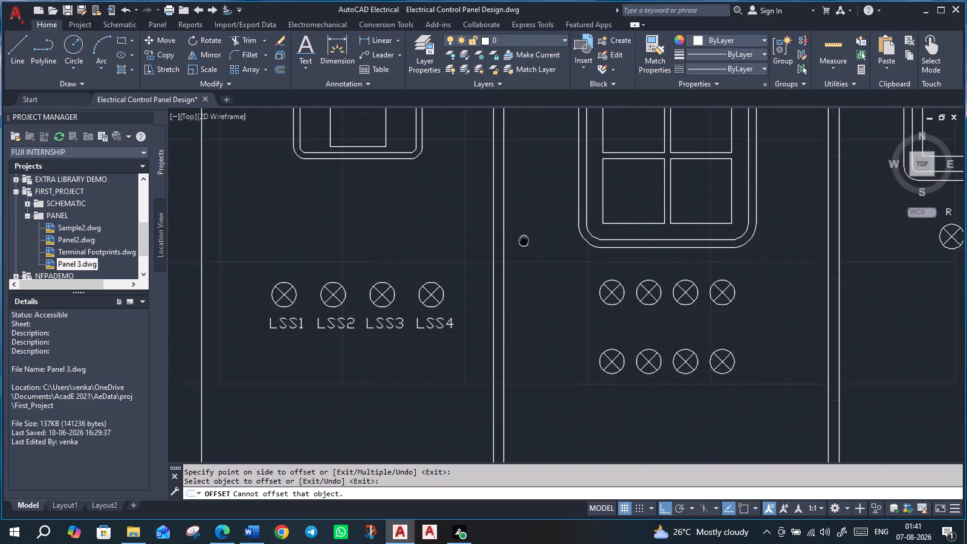
middle_drag(521, 237, 520, 233)
scroll(726, 294, down, 1)
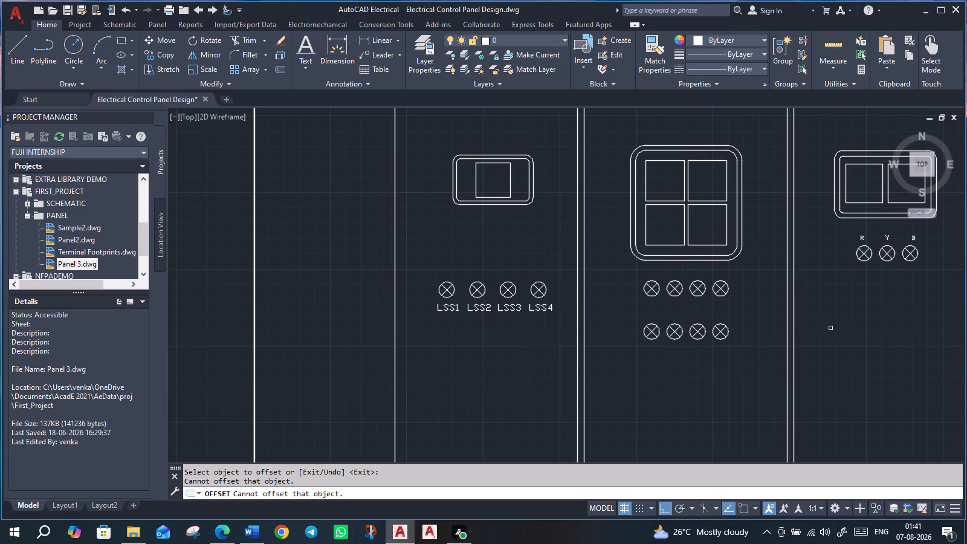
middle_drag(868, 353, 758, 183)
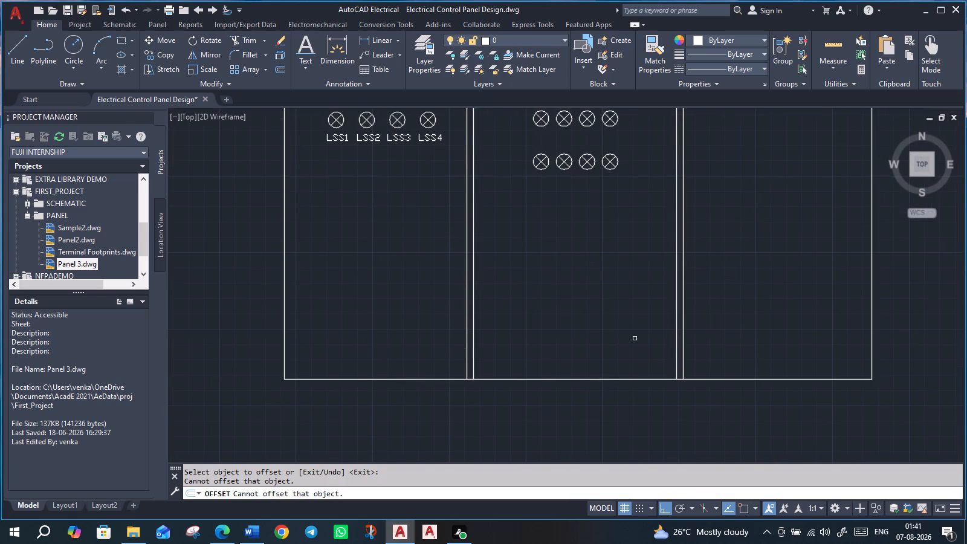
click(604, 379)
click(607, 368)
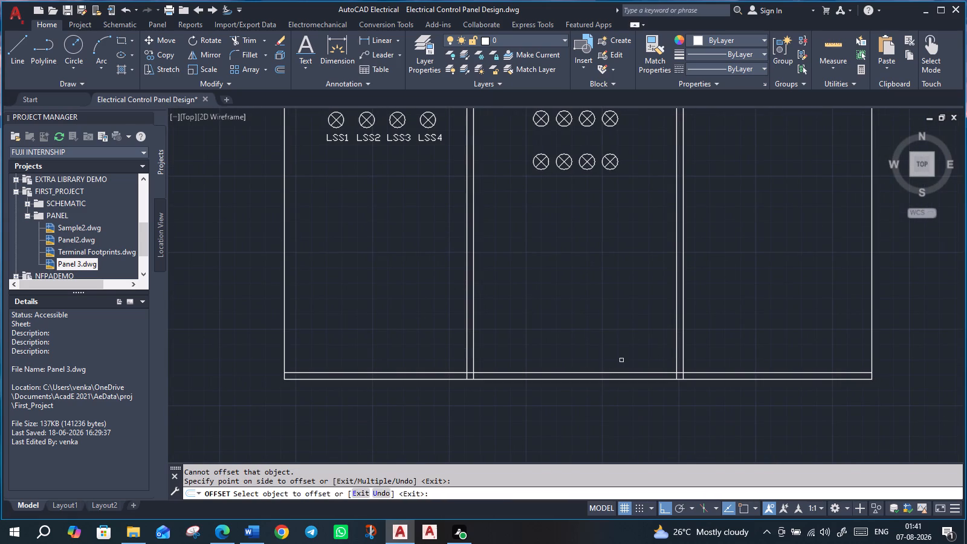
Trim both pairs of vertical door divider lines where they cross the strip between the two bottom lines of the panel.
click(248, 40)
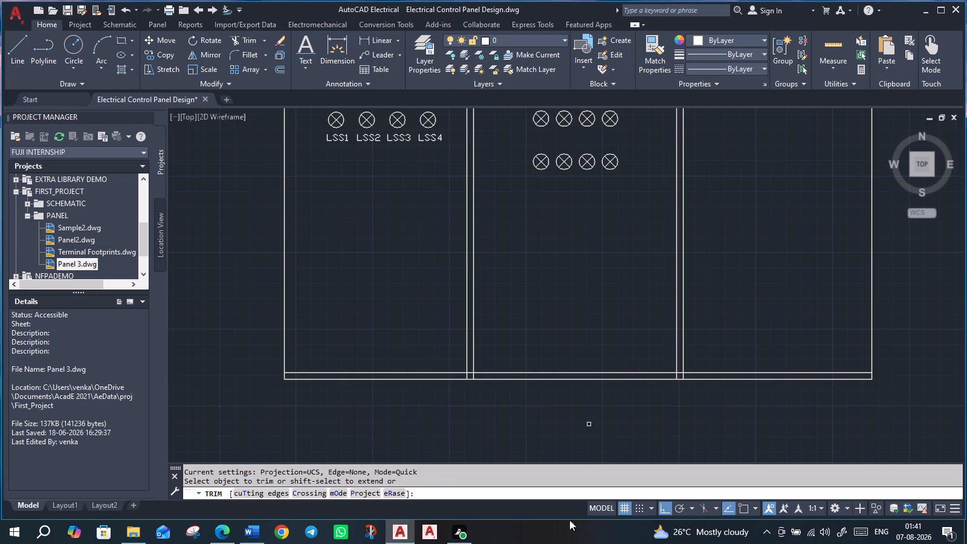
scroll(506, 401, up, 2)
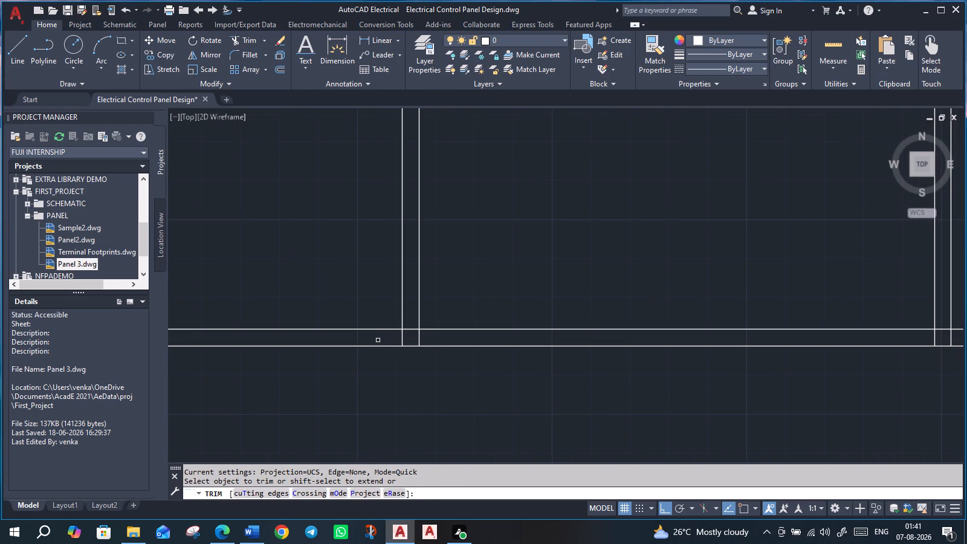
click(378, 340)
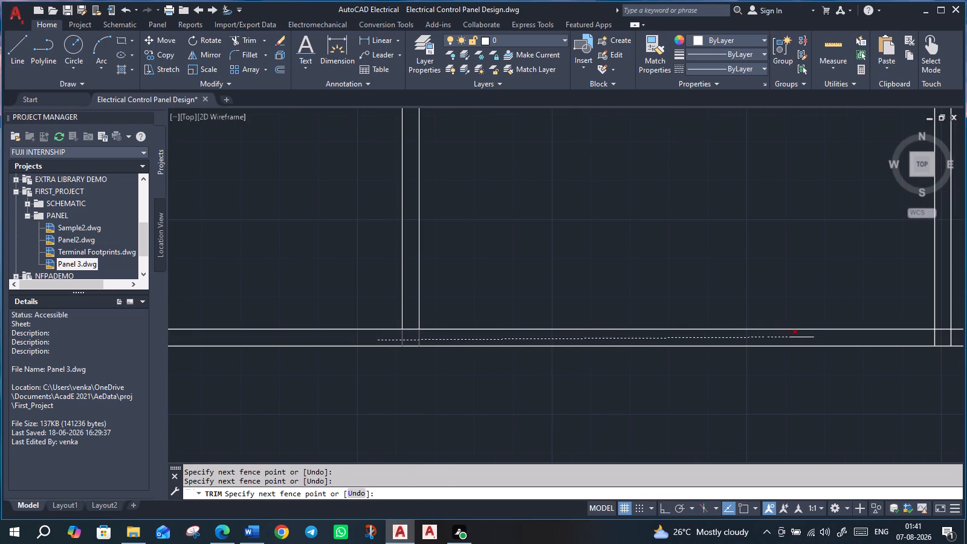
middle_drag(790, 337, 376, 319)
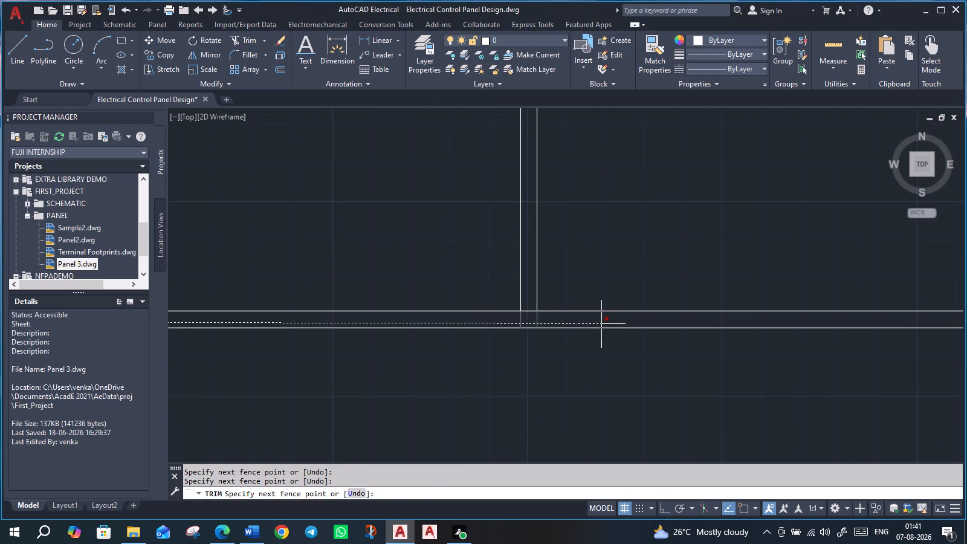
click(604, 322)
scroll(604, 322, down, 3)
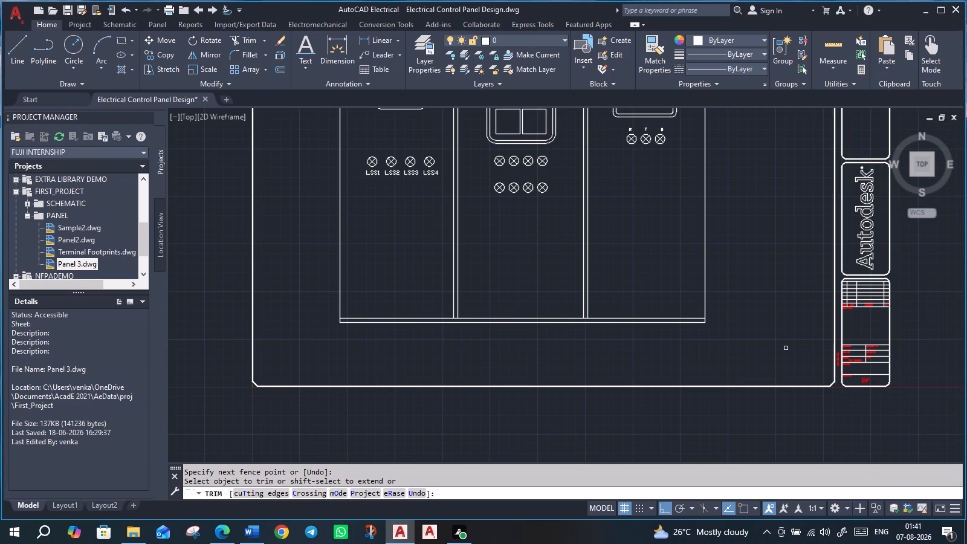
scroll(755, 339, down, 1)
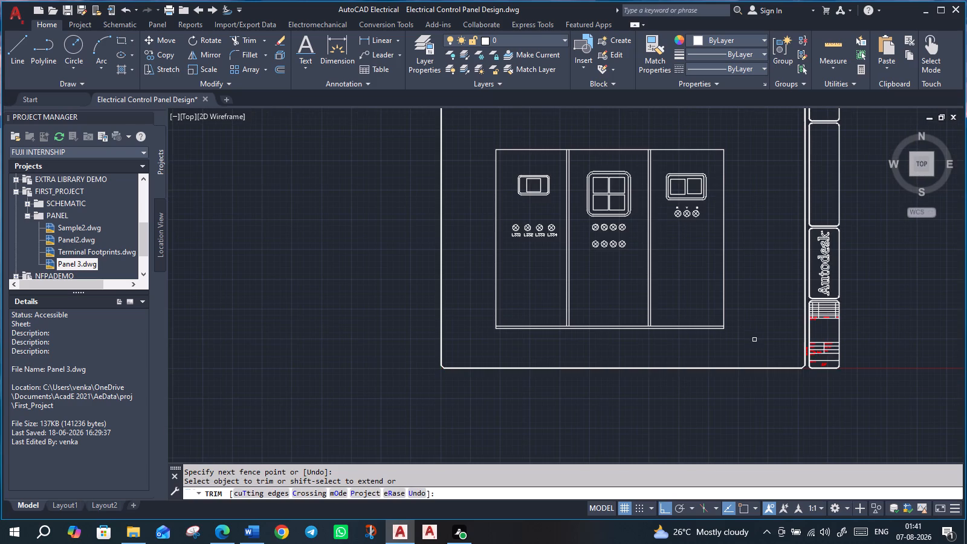
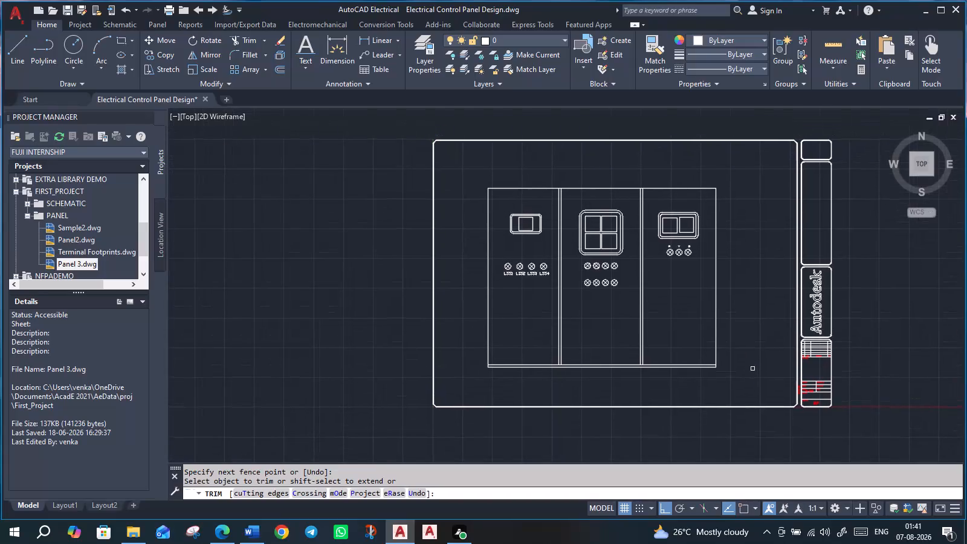
Draw a circle of about 0.64 radius on the right door, below the R, Y and B lamps.
scroll(752, 366, up, 2)
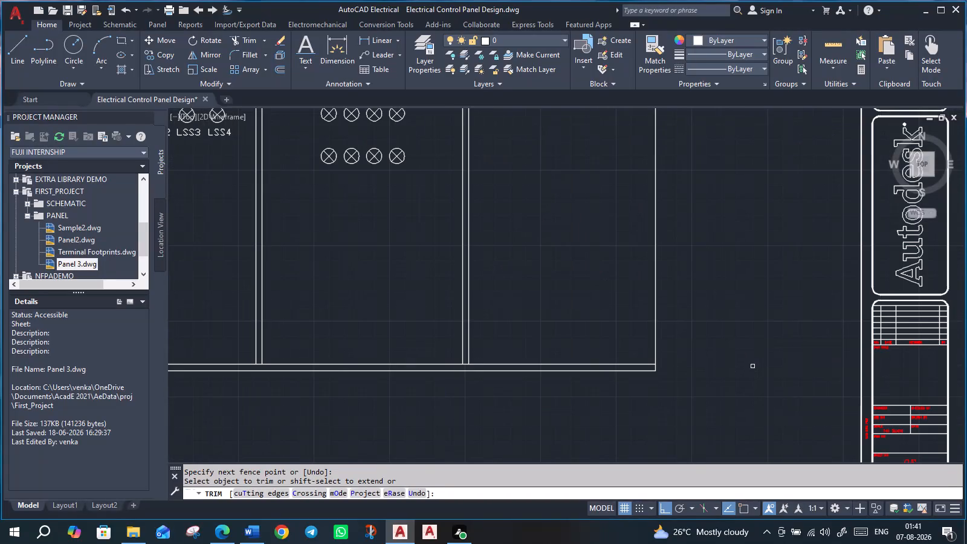
scroll(752, 366, down, 1)
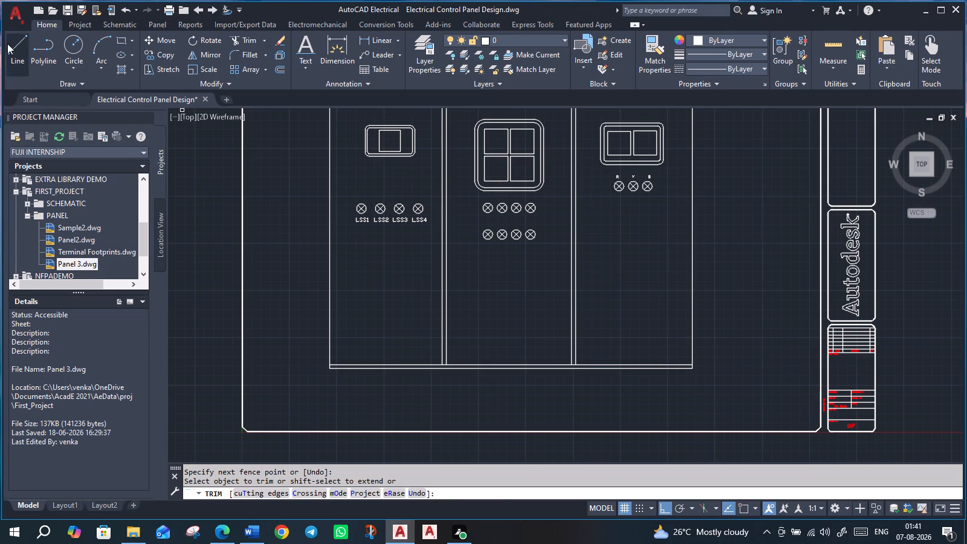
click(81, 53)
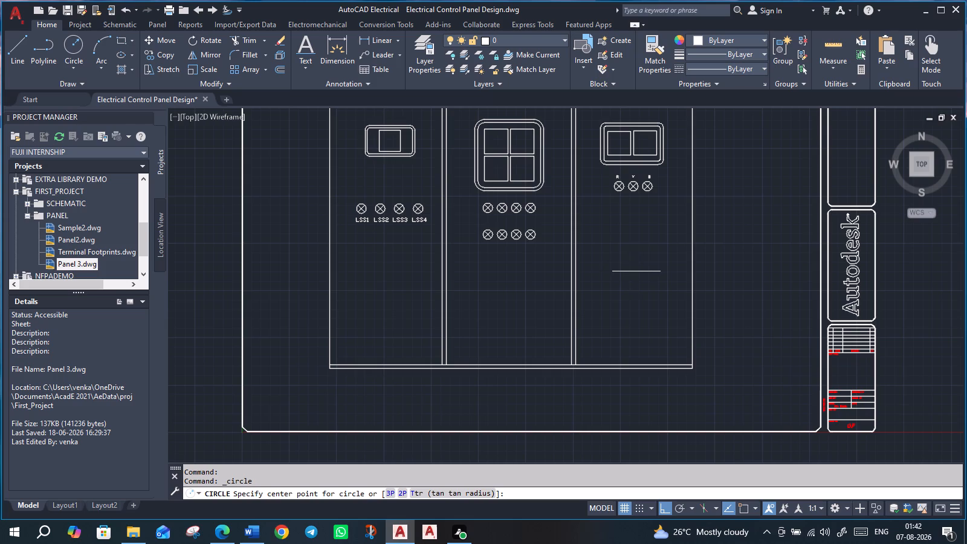
click(639, 272)
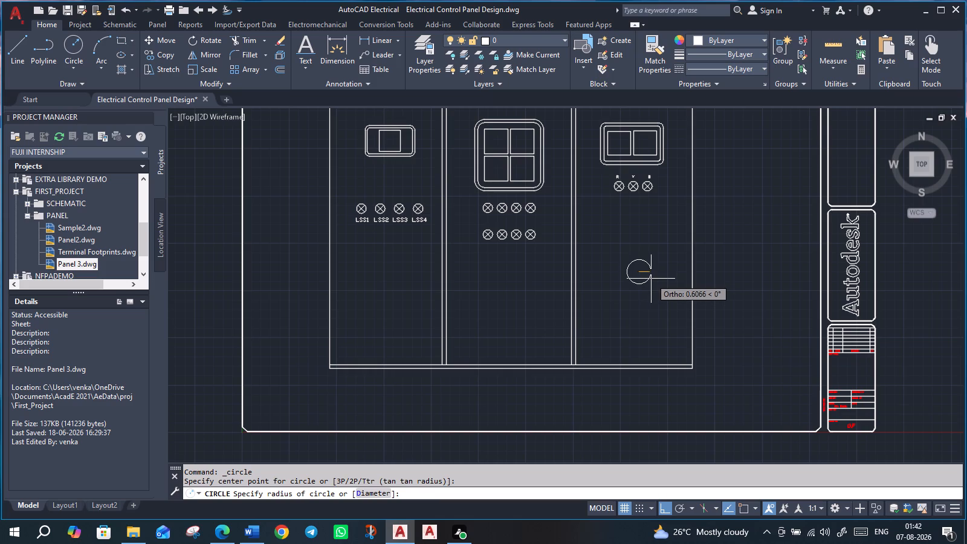
click(651, 279)
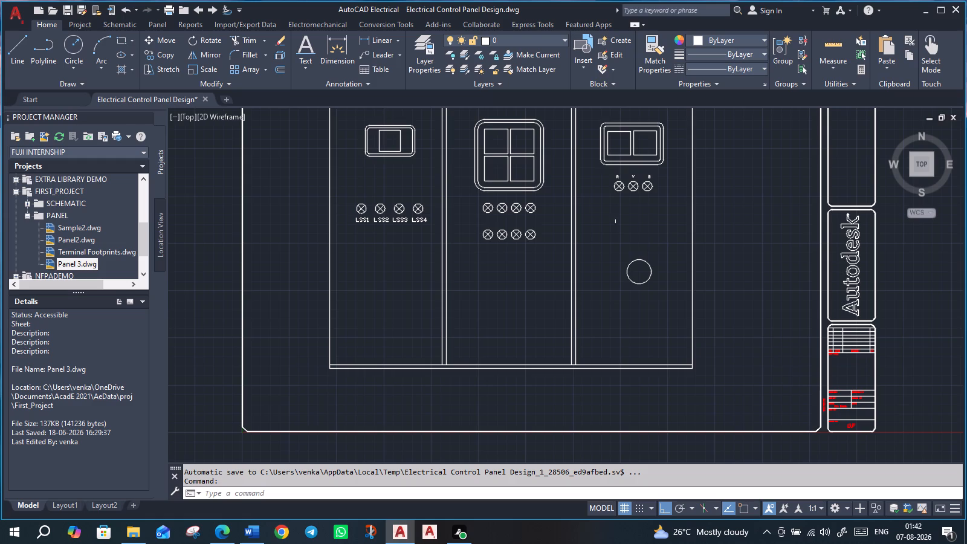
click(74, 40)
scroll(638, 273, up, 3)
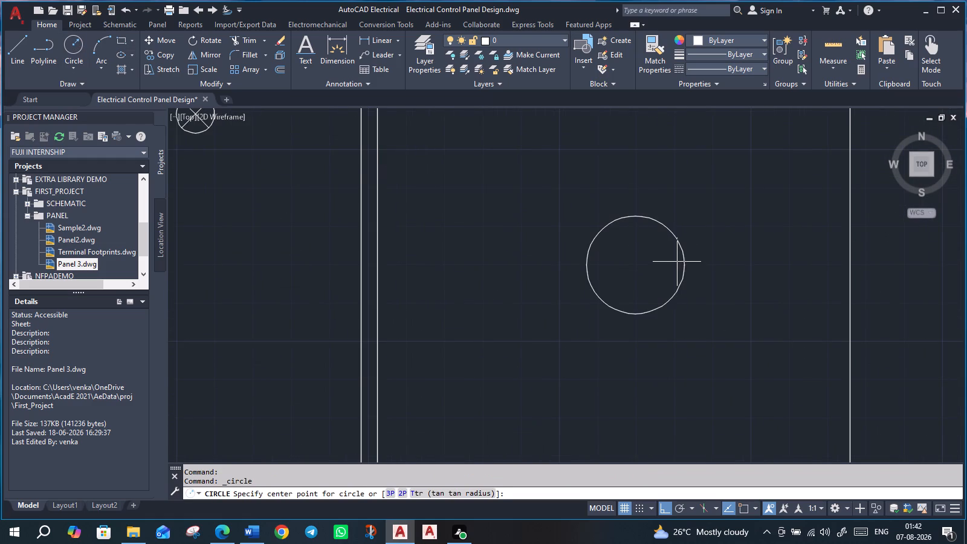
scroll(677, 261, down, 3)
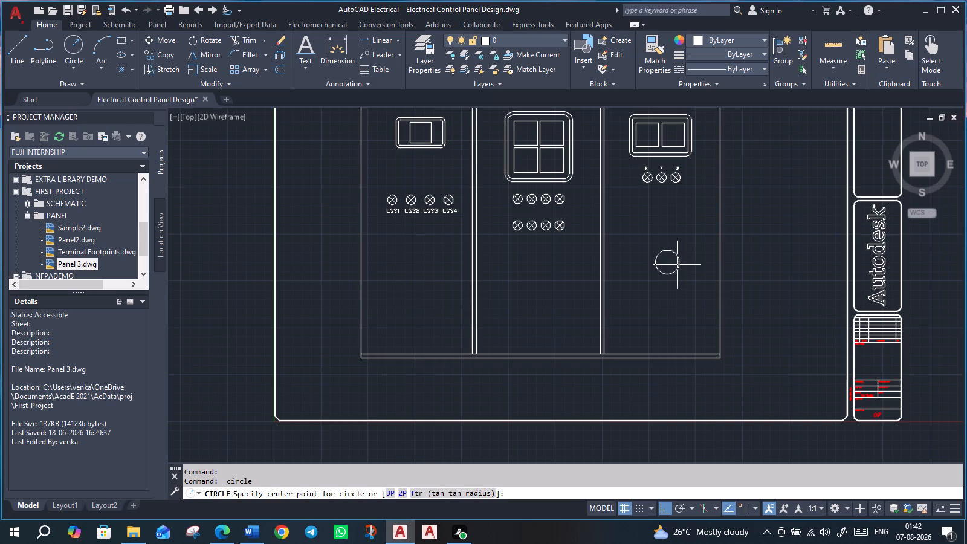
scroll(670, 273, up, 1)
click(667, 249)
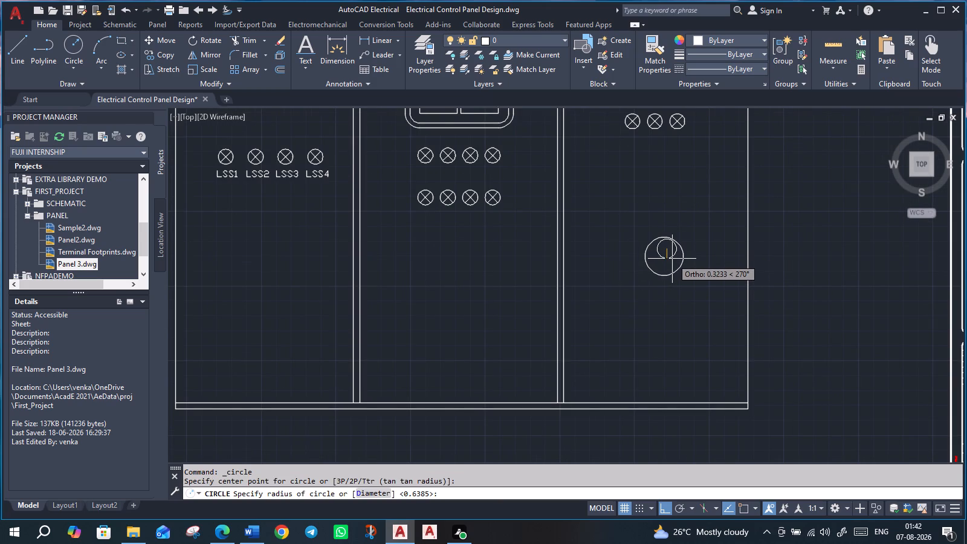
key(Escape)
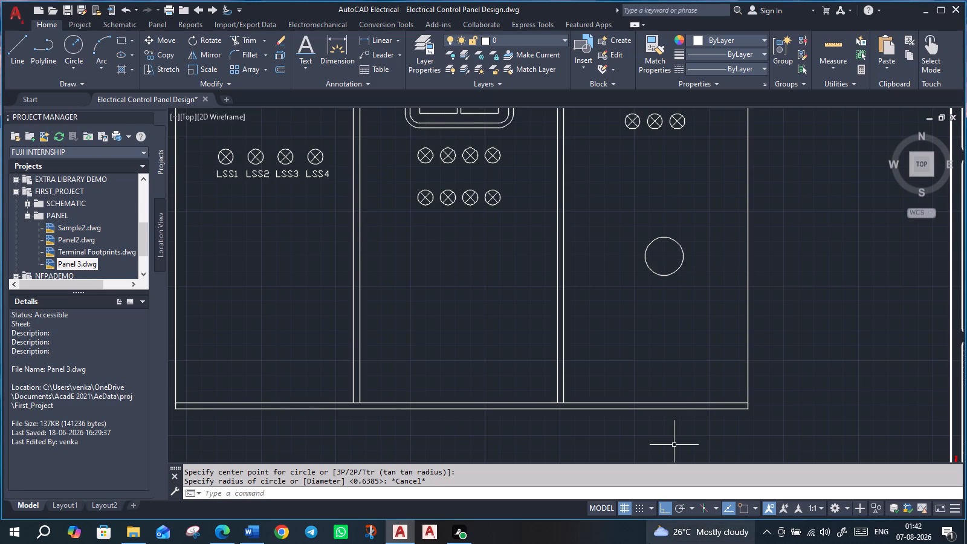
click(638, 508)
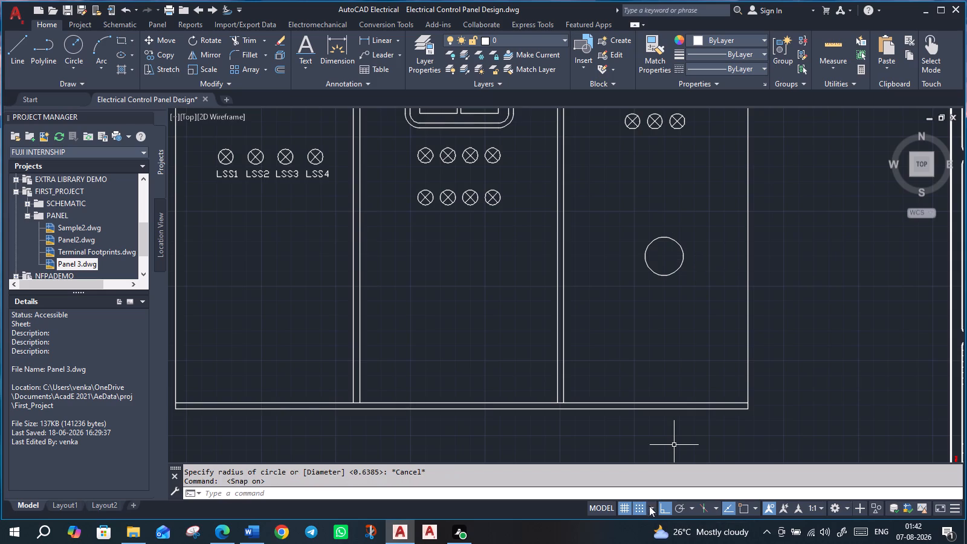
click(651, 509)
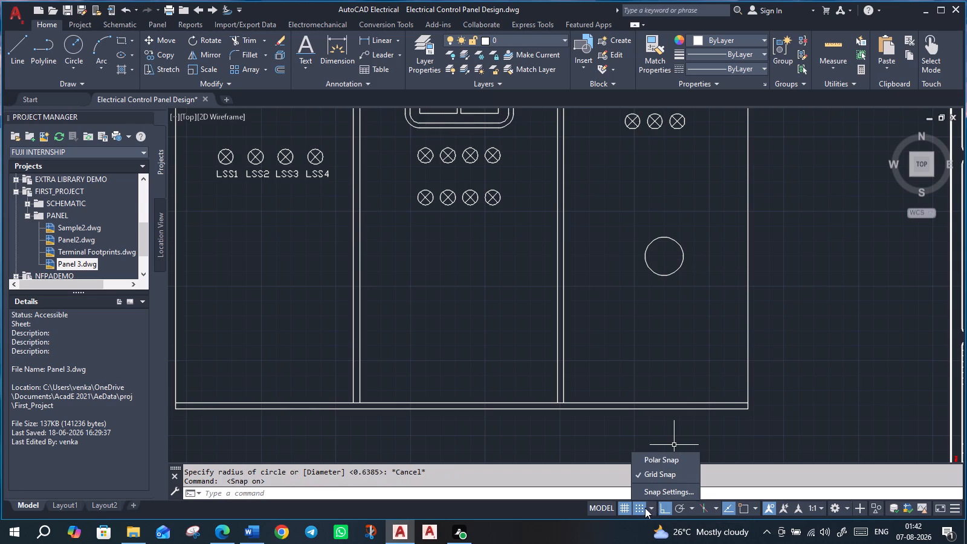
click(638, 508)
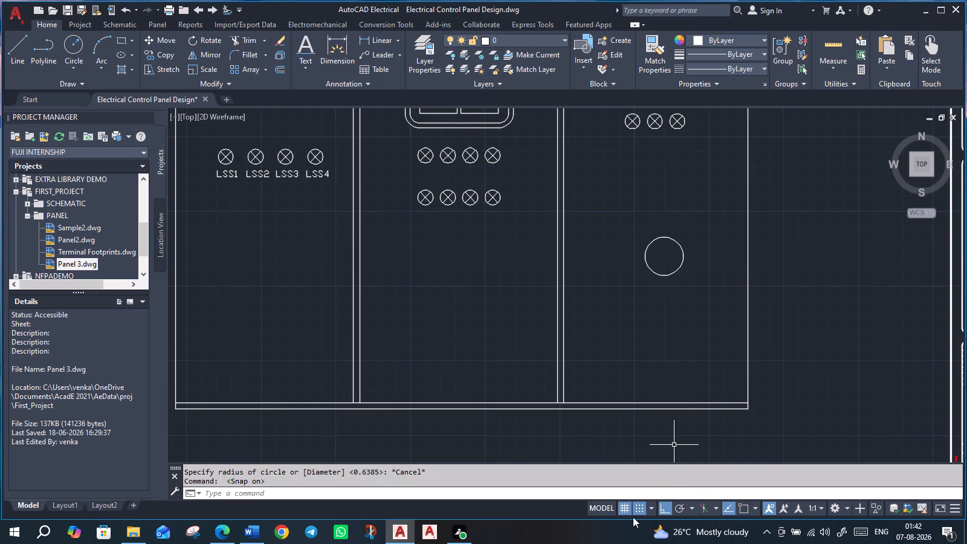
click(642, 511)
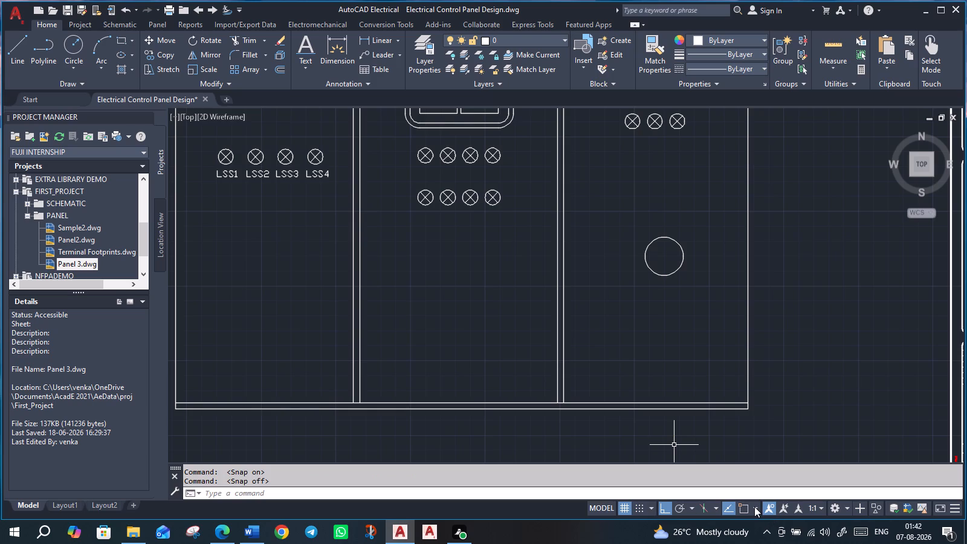
Enable object snap with all object snap modes selected.
click(754, 507)
click(754, 507)
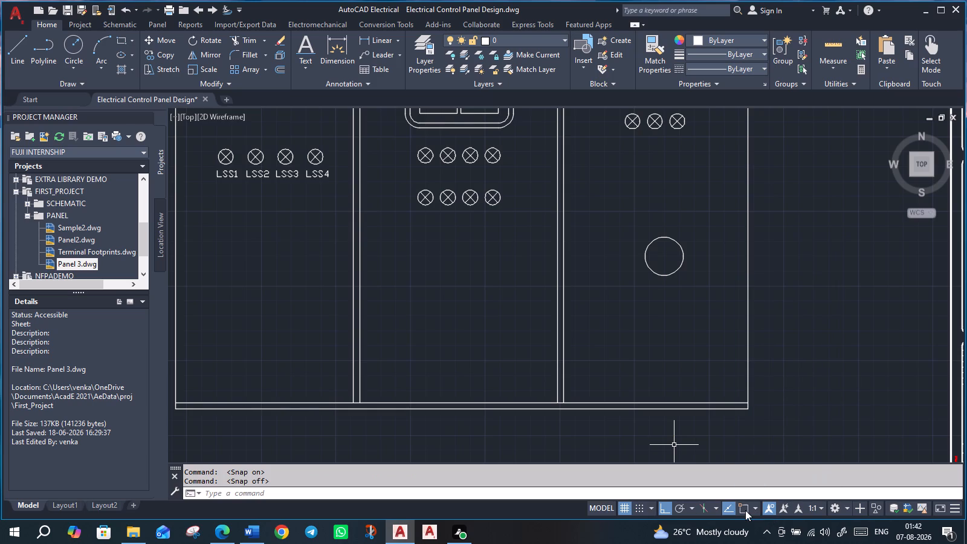
click(745, 510)
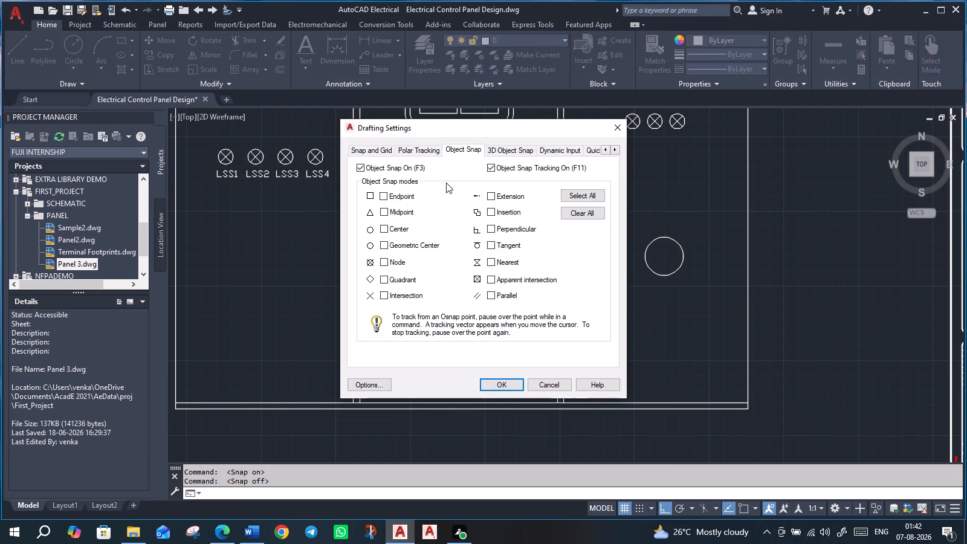
click(575, 199)
click(500, 383)
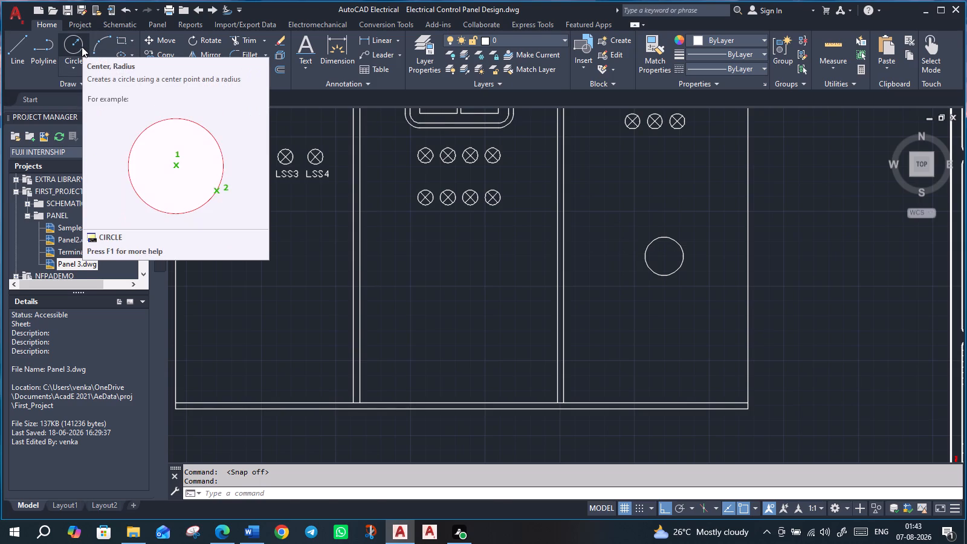
Draw a concentric inner circle of about 0.21 radius inside the right door's new circle.
click(82, 47)
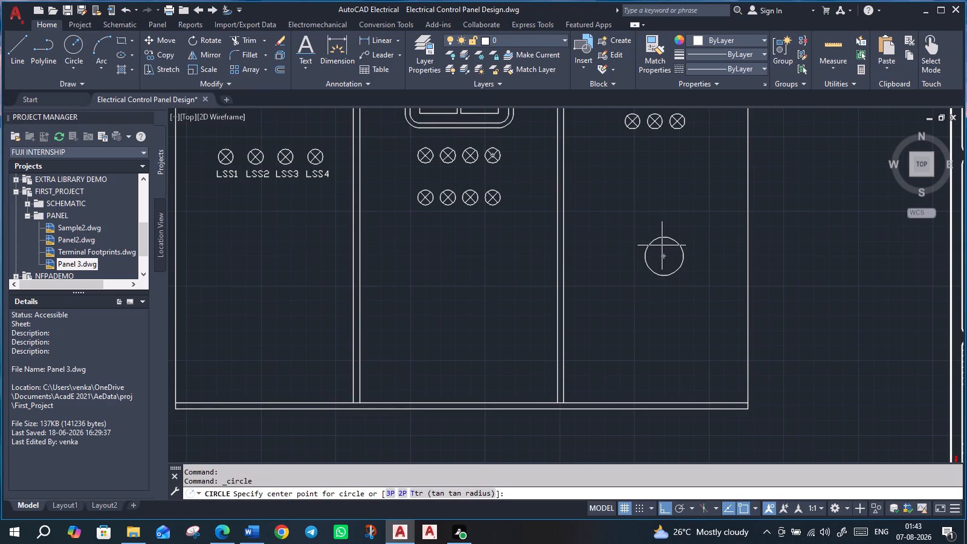
click(665, 256)
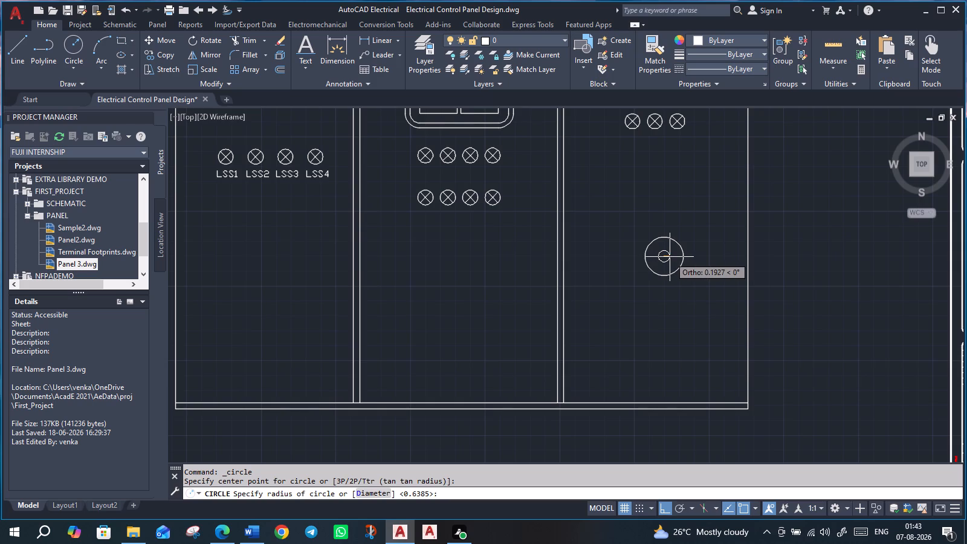
click(670, 257)
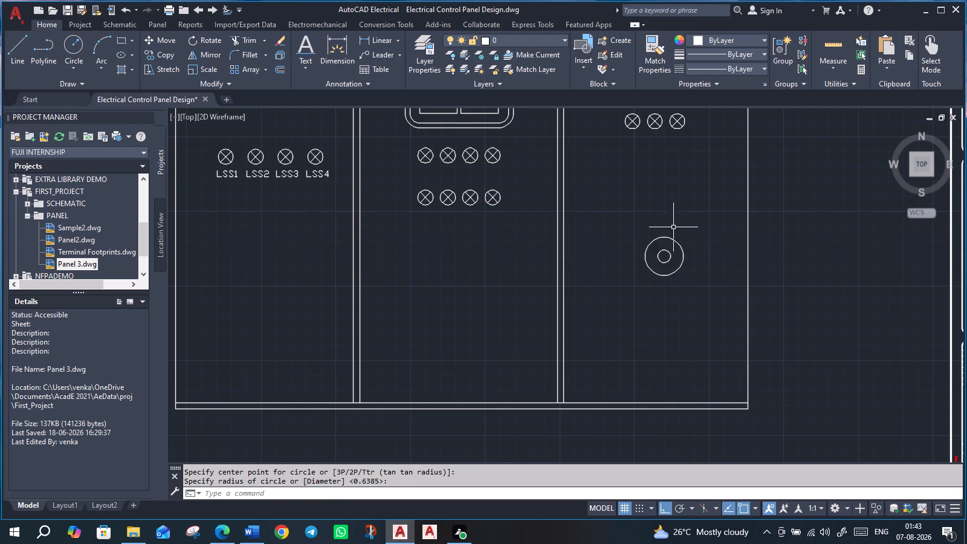
Draw a small circle of about 0.09 radius level with the concentric circles' centre, about 1.2 to the right of it.
middle_drag(679, 257, 583, 269)
scroll(561, 274, up, 2)
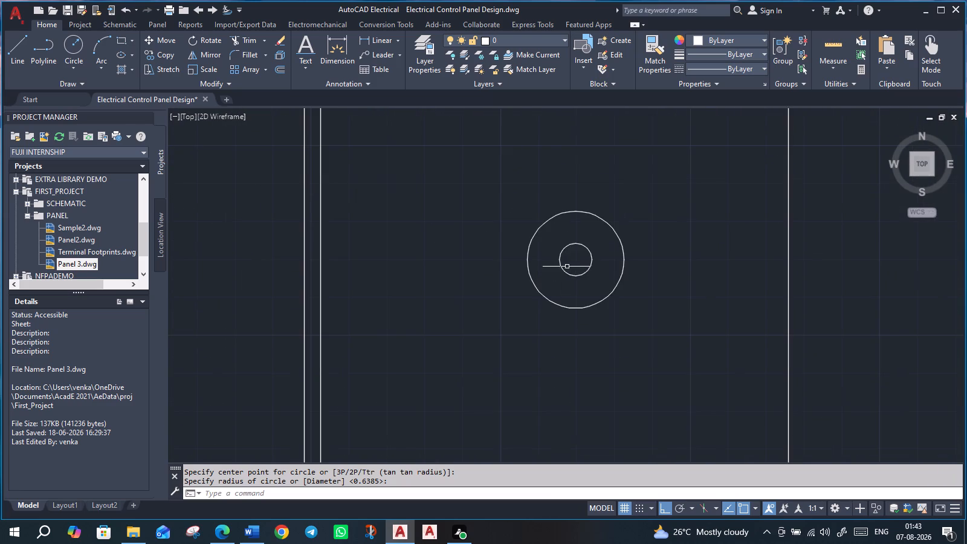
middle_drag(722, 281, 637, 291)
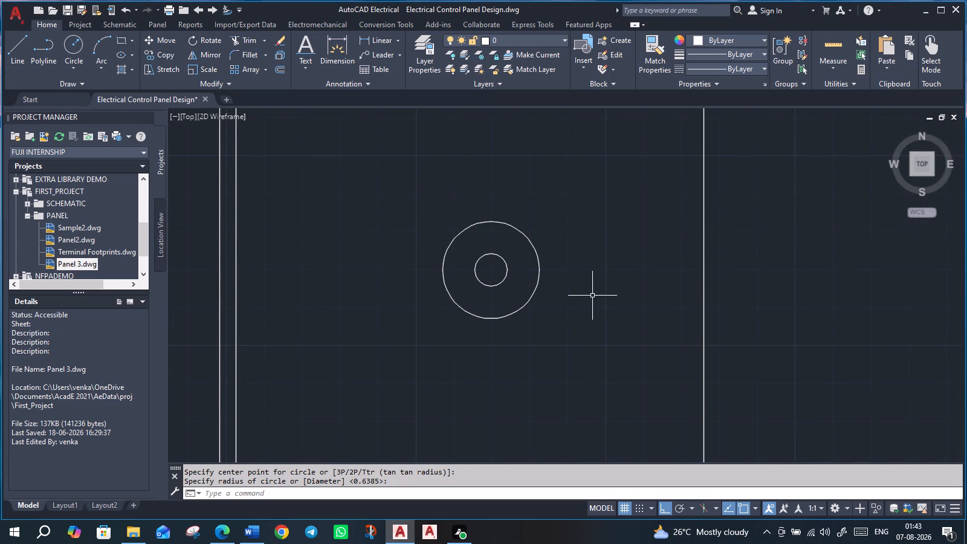
click(490, 254)
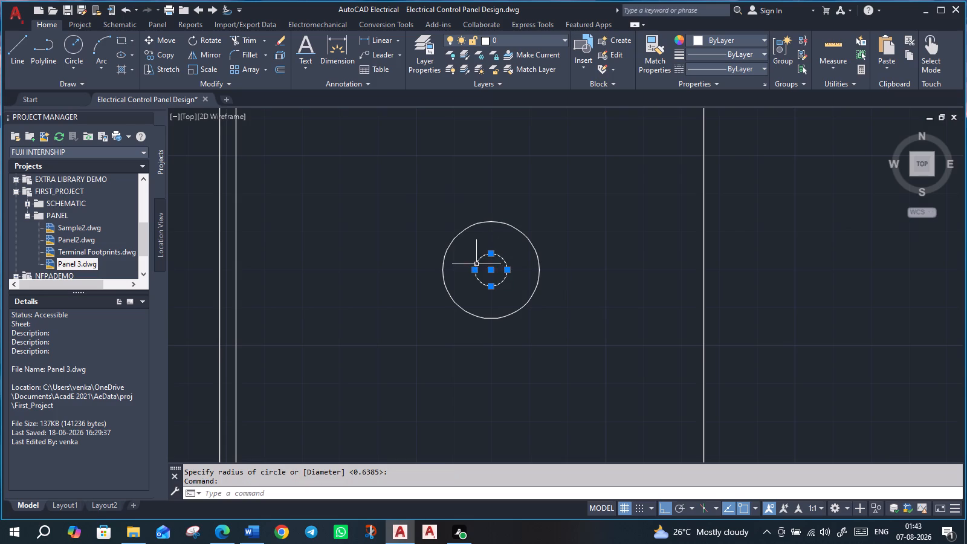
click(66, 53)
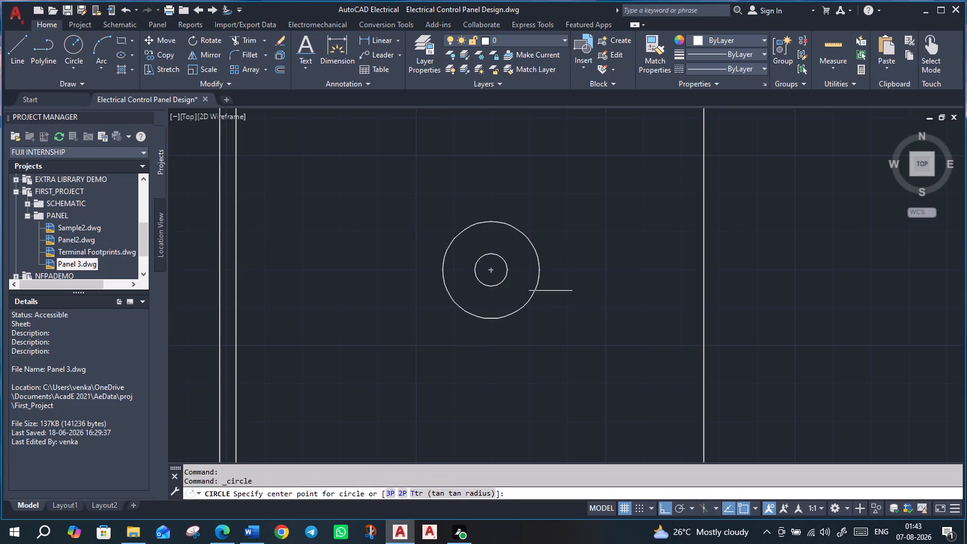
click(579, 270)
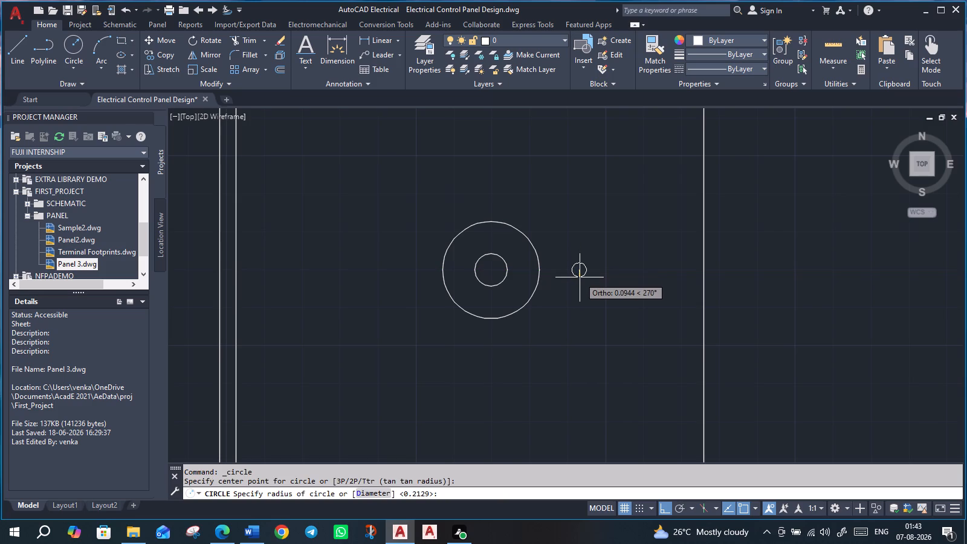
click(580, 276)
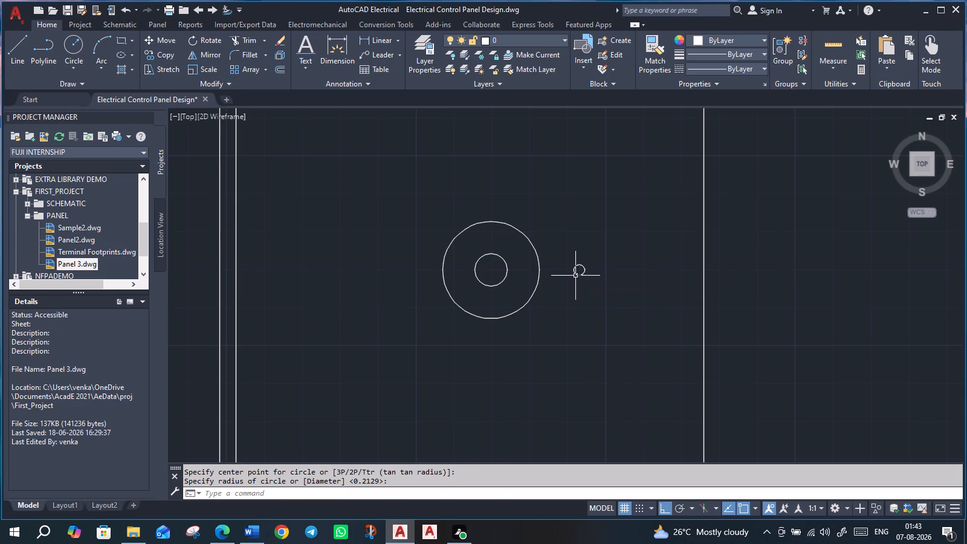
Draw a sloping line from the top of the inner circle to the top of the small circle, with Ortho off.
click(23, 45)
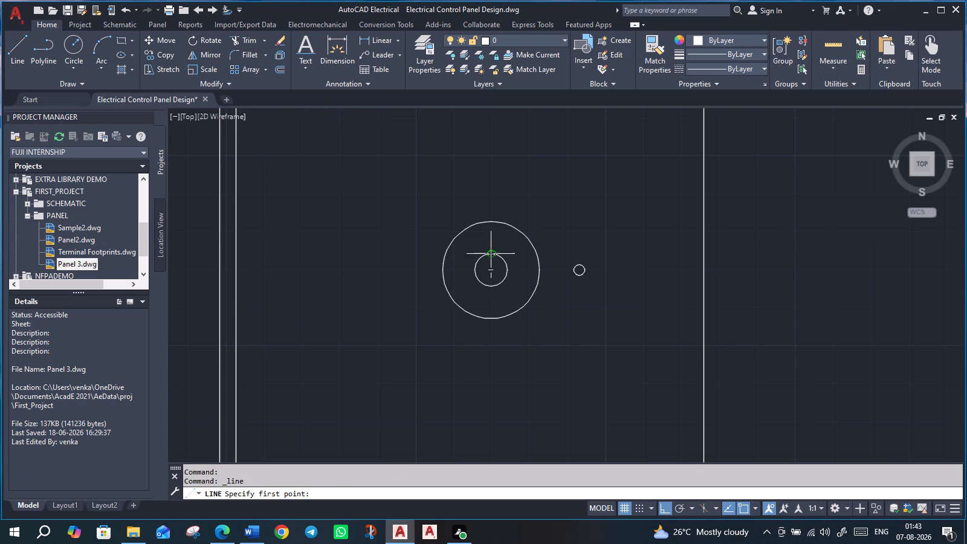
click(492, 254)
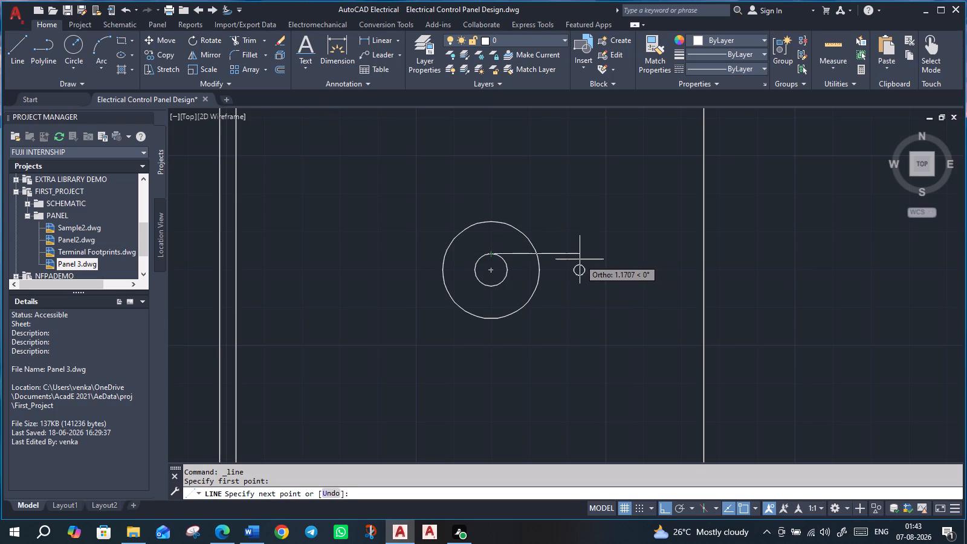
key(F8)
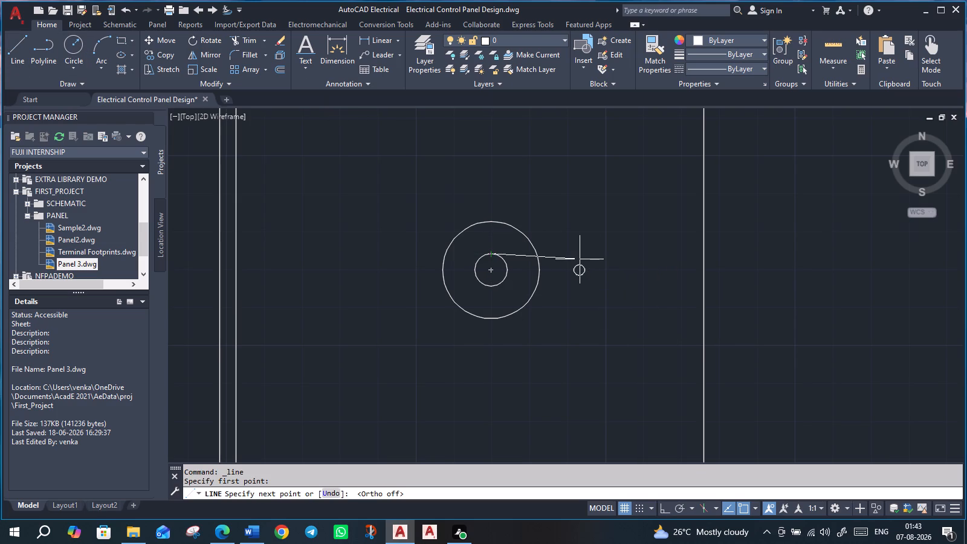
scroll(580, 259, up, 2)
click(579, 273)
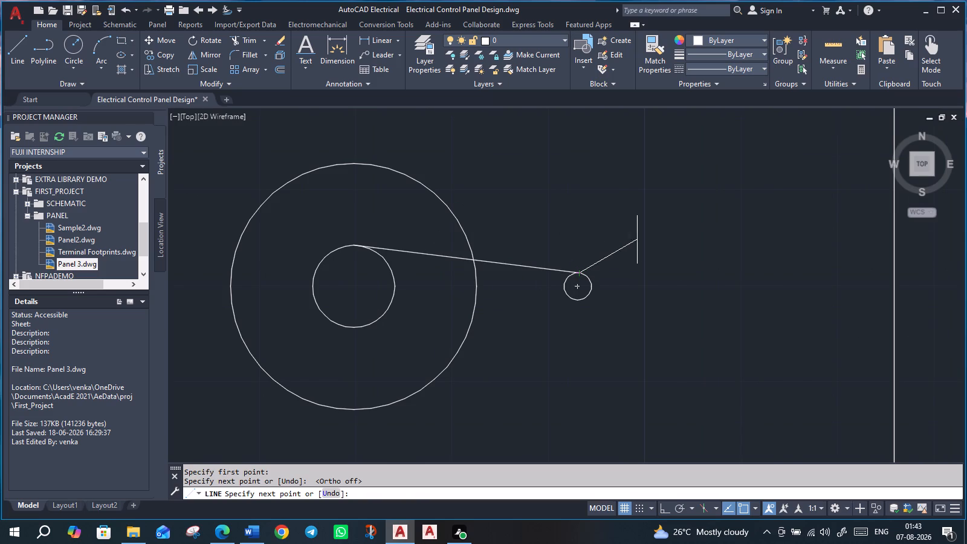
key(Escape)
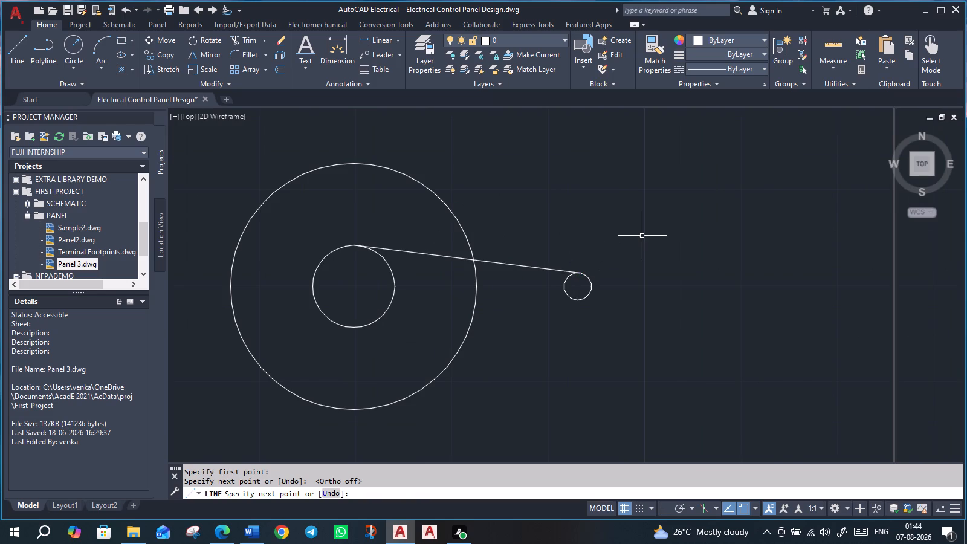
Draw a sloping line from the bottom of the inner circle to the bottom of the small circle.
scroll(280, 386, up, 2)
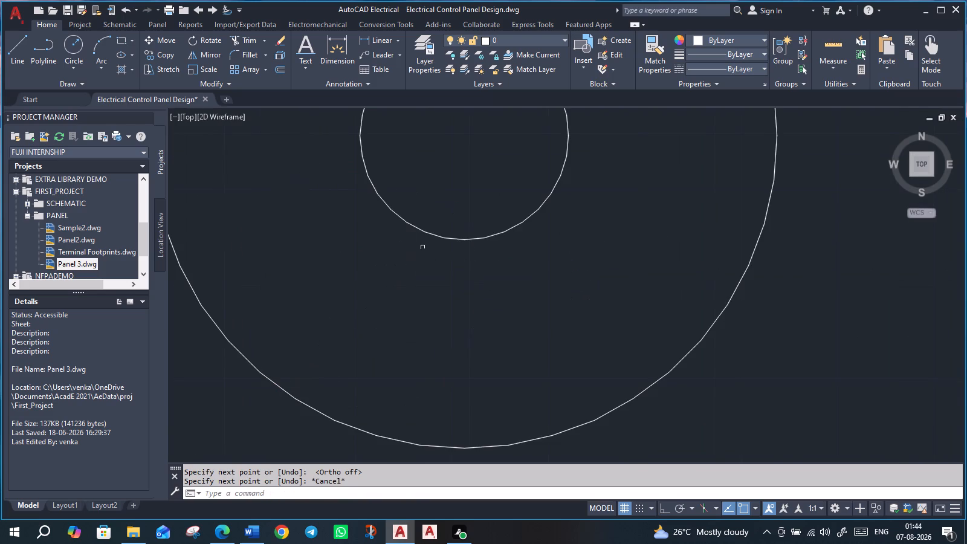
scroll(458, 251, down, 2)
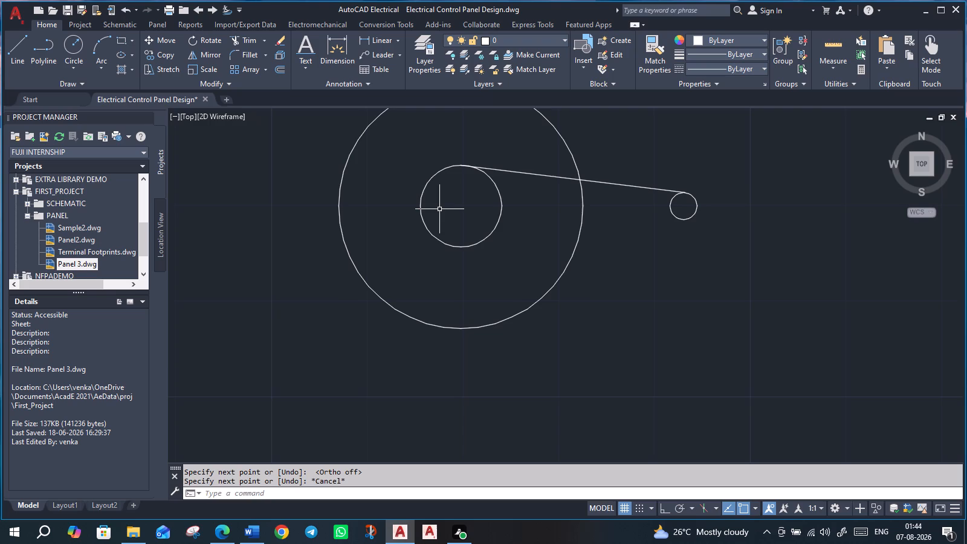
key(Return)
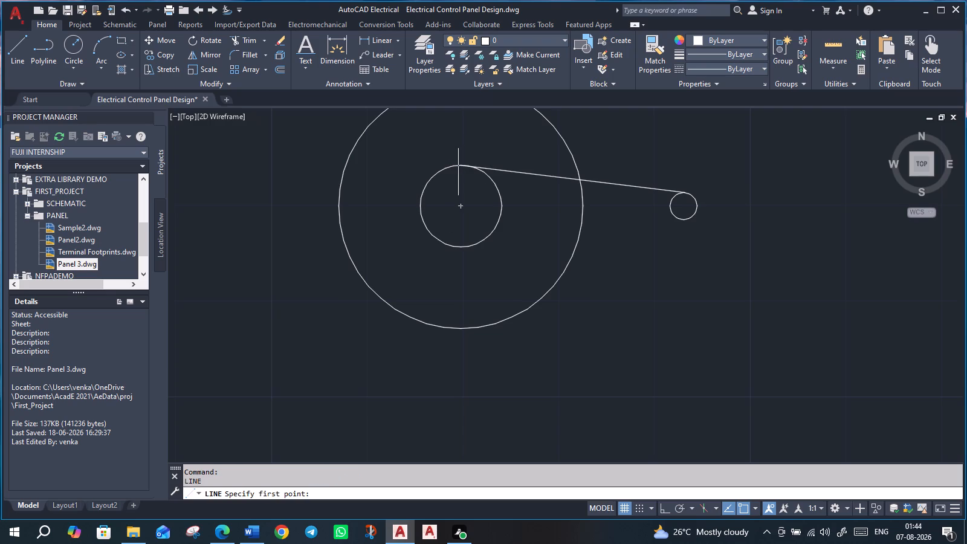
click(462, 246)
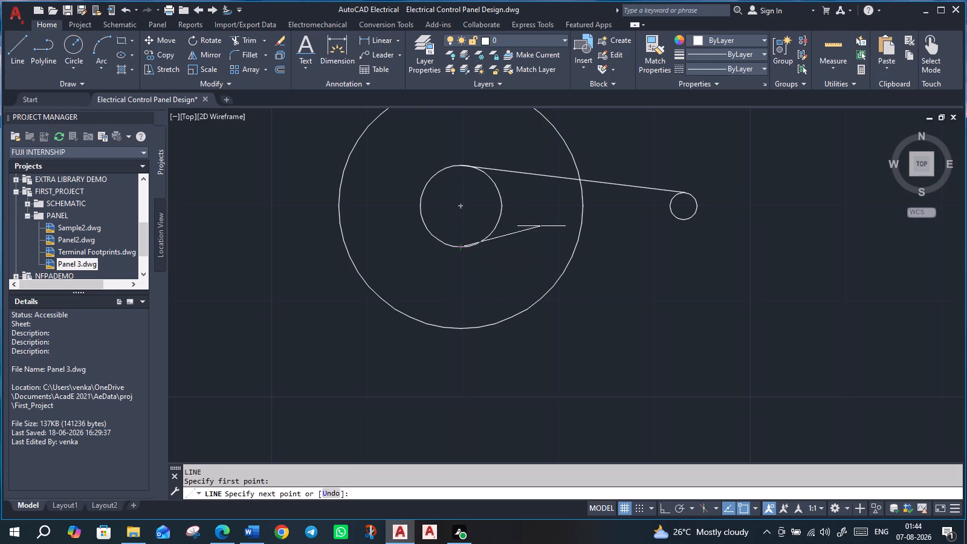
click(682, 220)
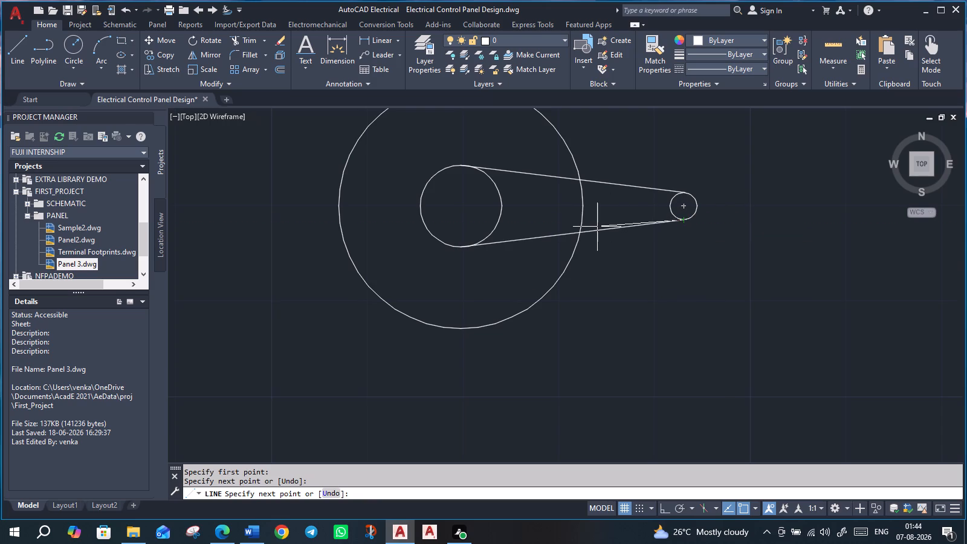
Trim the inner circle's right arc and the small circle's left arc between the two sloping lines to form the handle outline.
key(Escape)
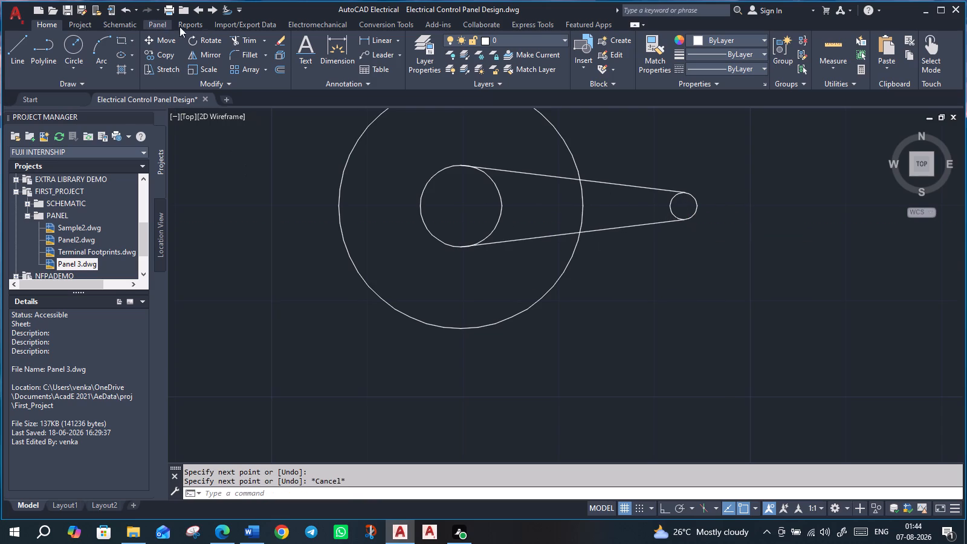
click(248, 39)
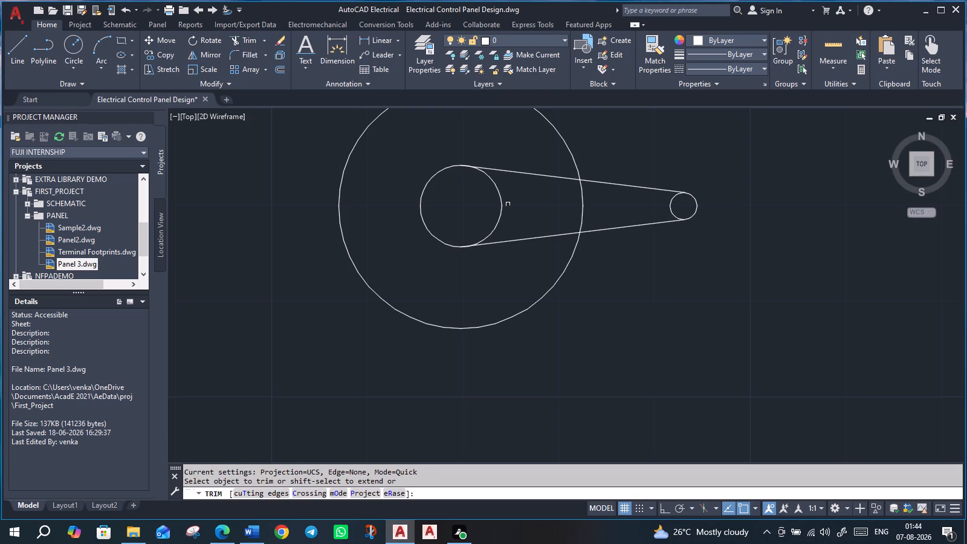
click(499, 209)
click(509, 201)
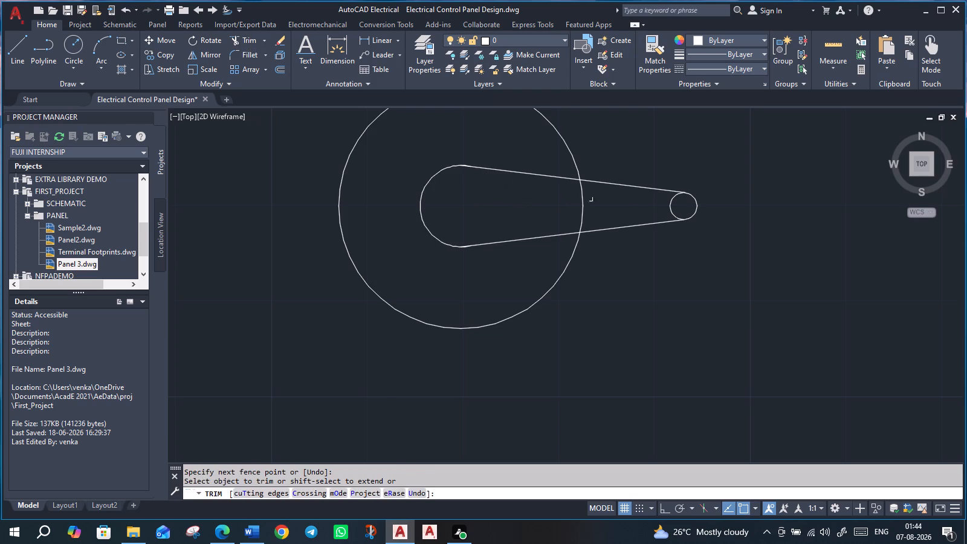
click(682, 206)
click(642, 209)
scroll(671, 216, down, 3)
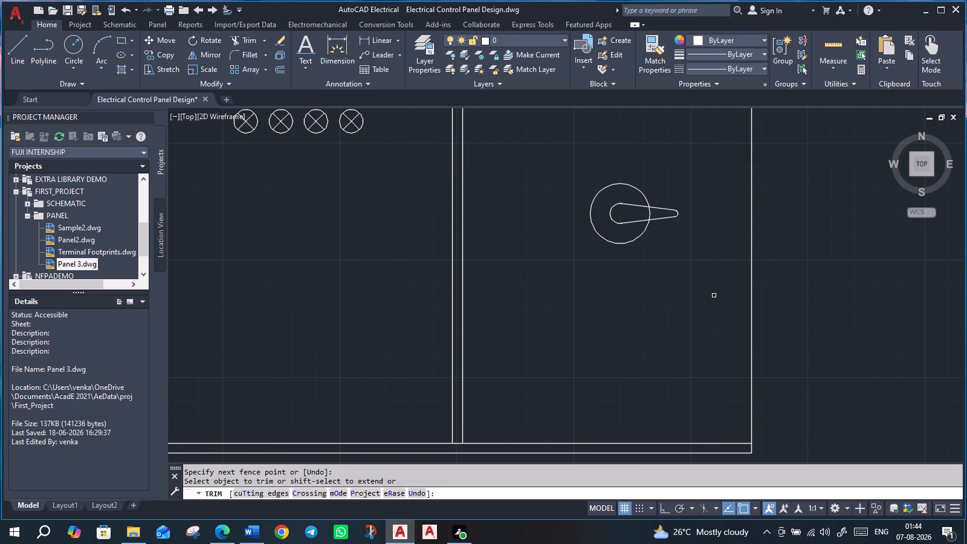
scroll(714, 296, down, 1)
scroll(798, 297, down, 2)
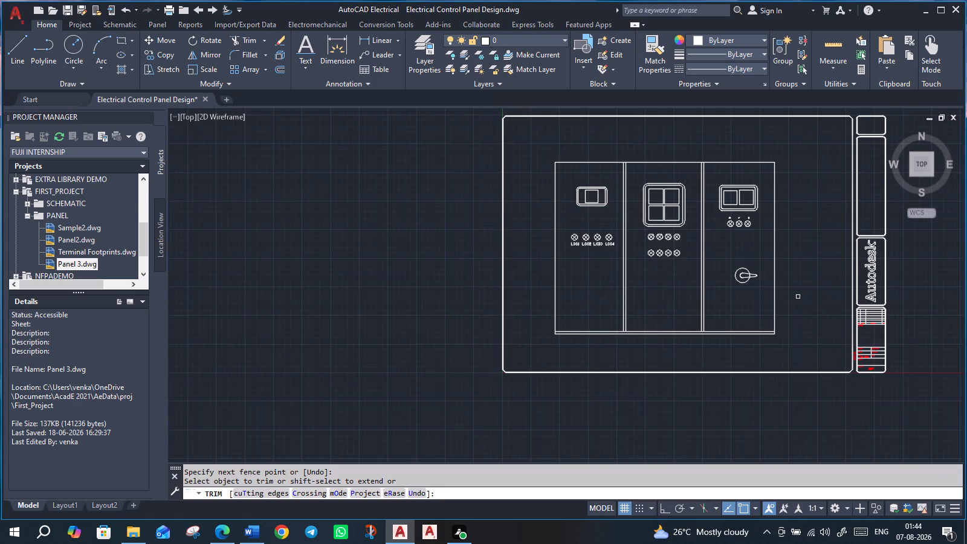
middle_drag(814, 307, 638, 294)
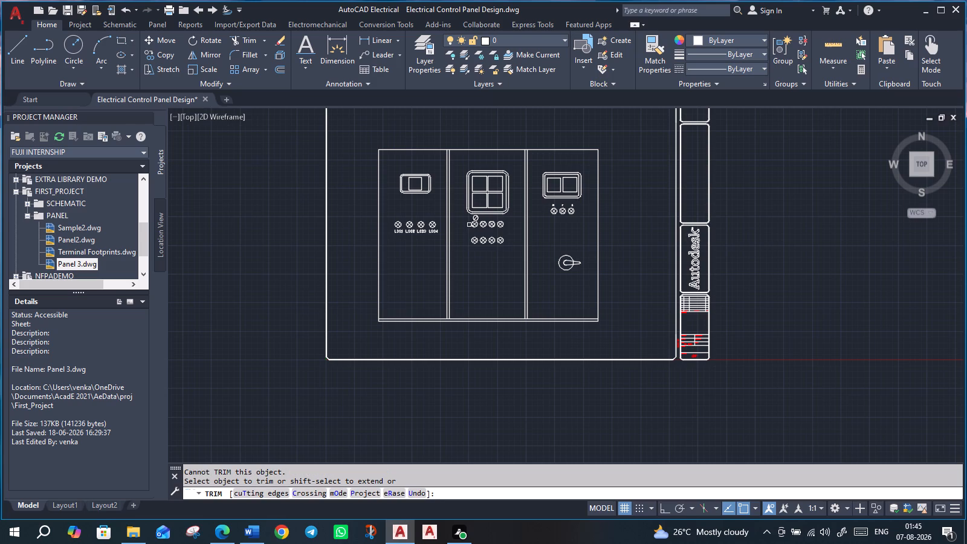
scroll(471, 222, up, 2)
key(Escape)
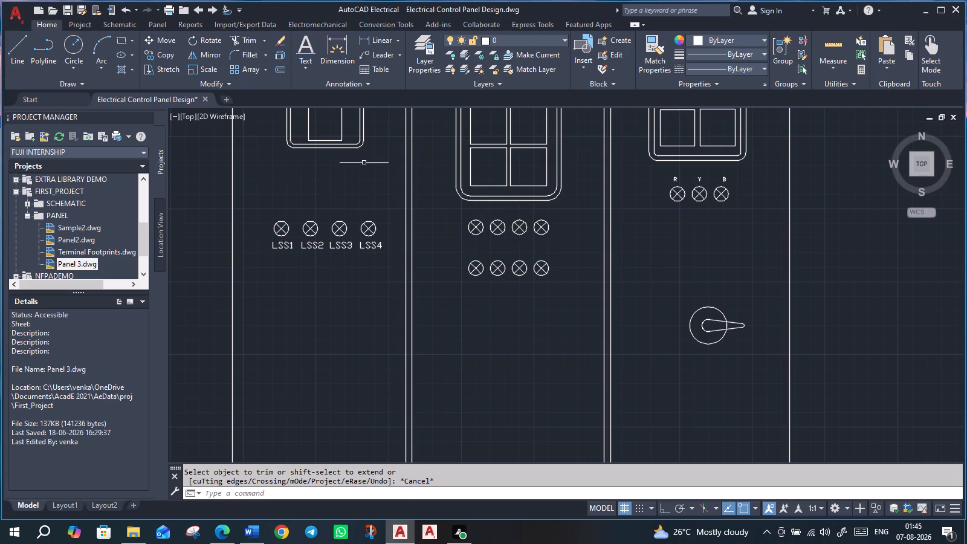
Copy the LSS1 label four times, placing one copy beneath each lamp in the middle door's upper row.
click(280, 245)
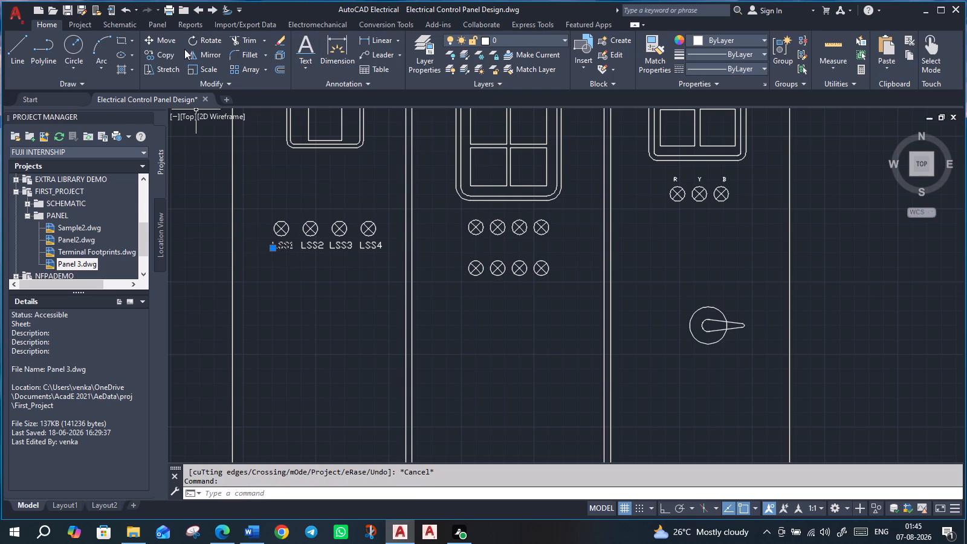
click(166, 54)
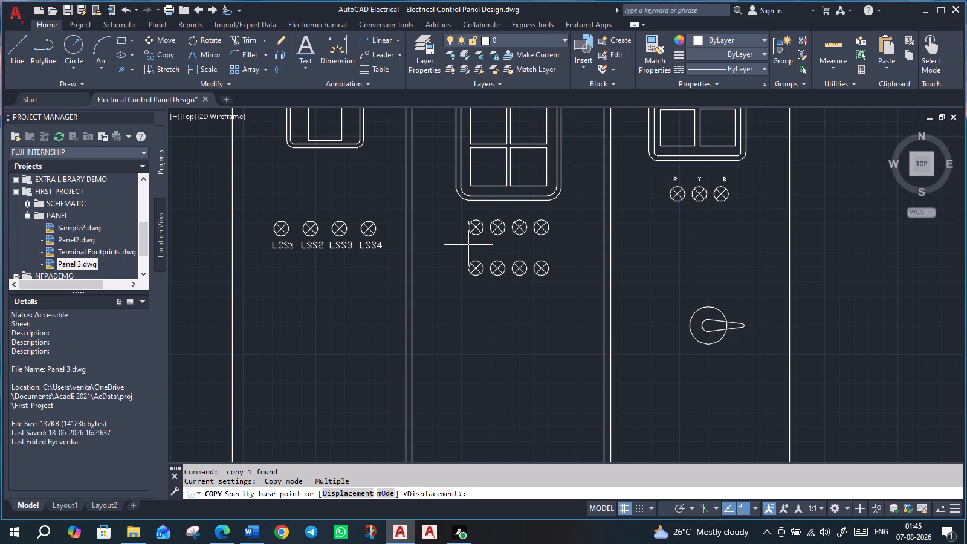
click(468, 245)
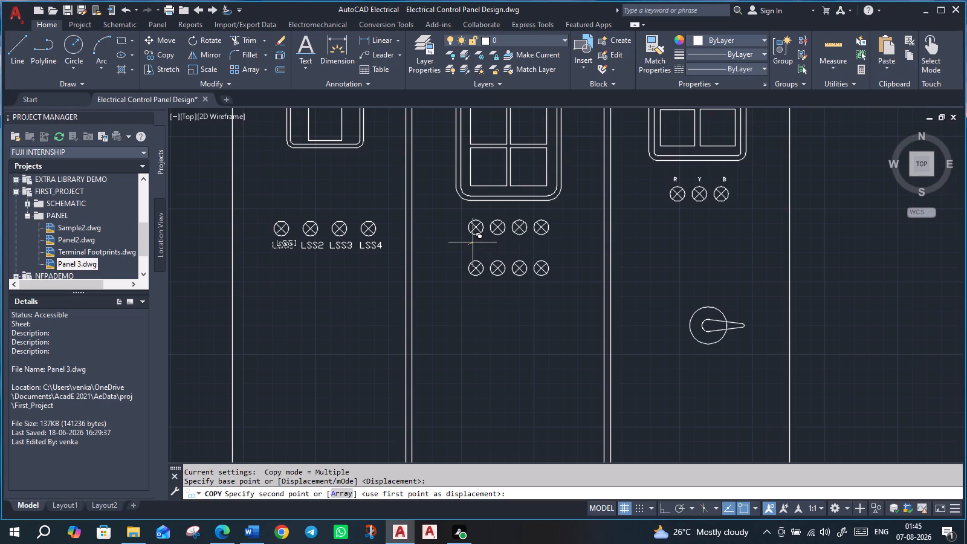
click(662, 244)
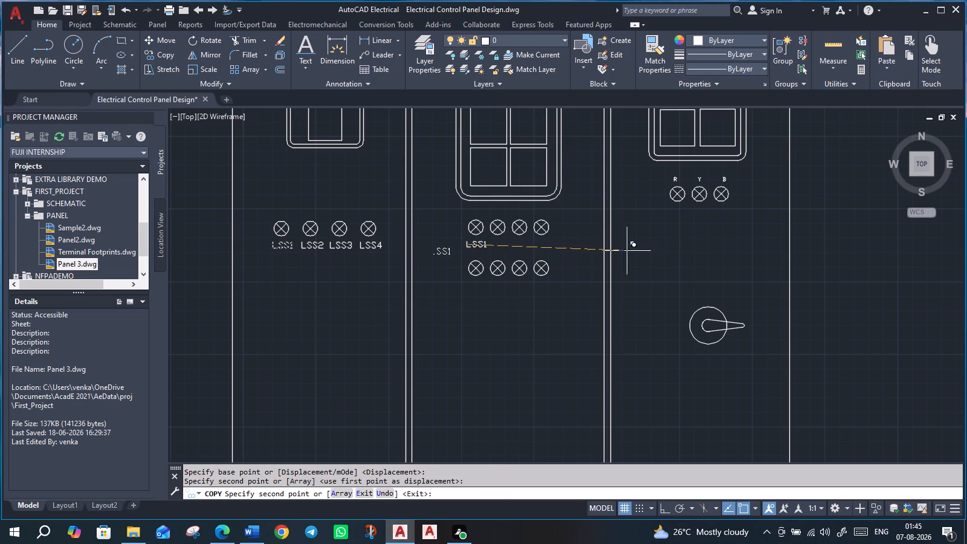
click(687, 244)
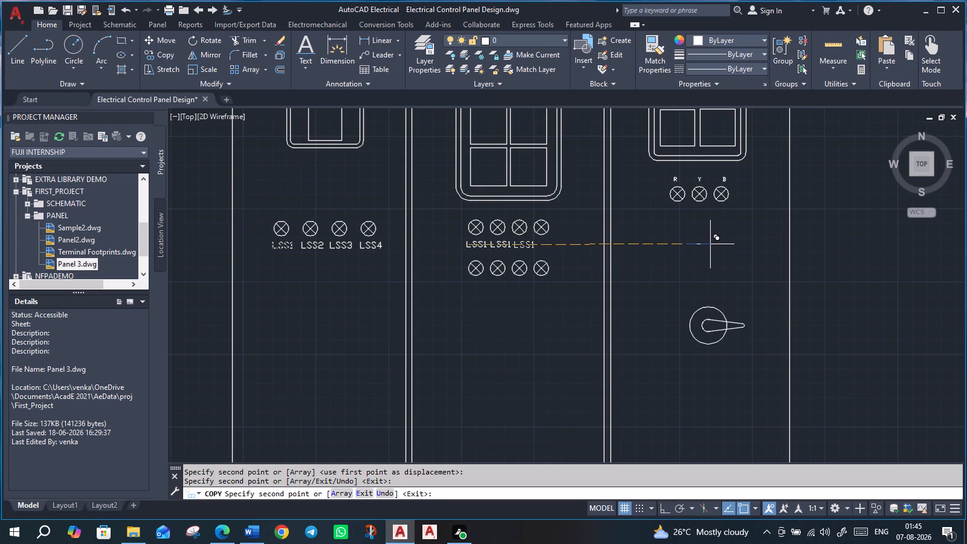
click(710, 244)
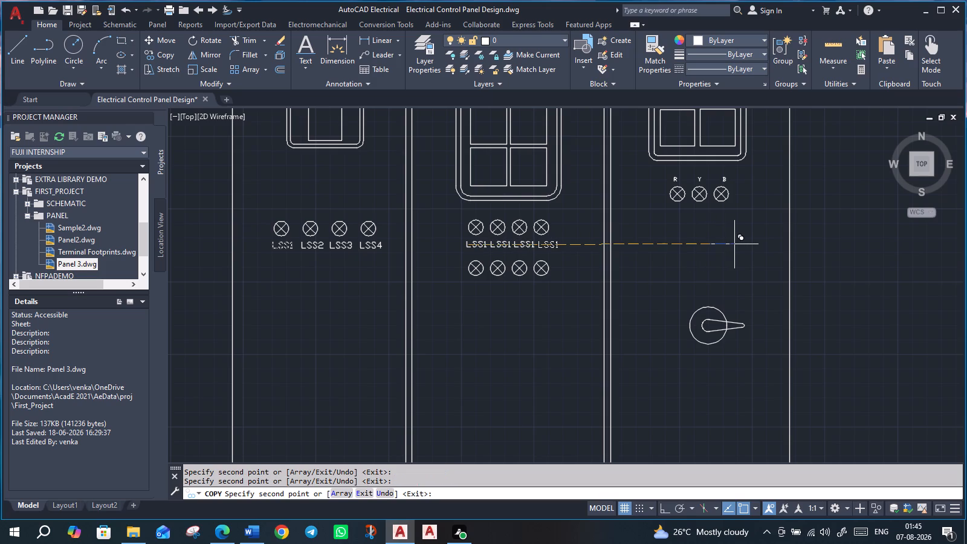
click(735, 244)
key(Escape)
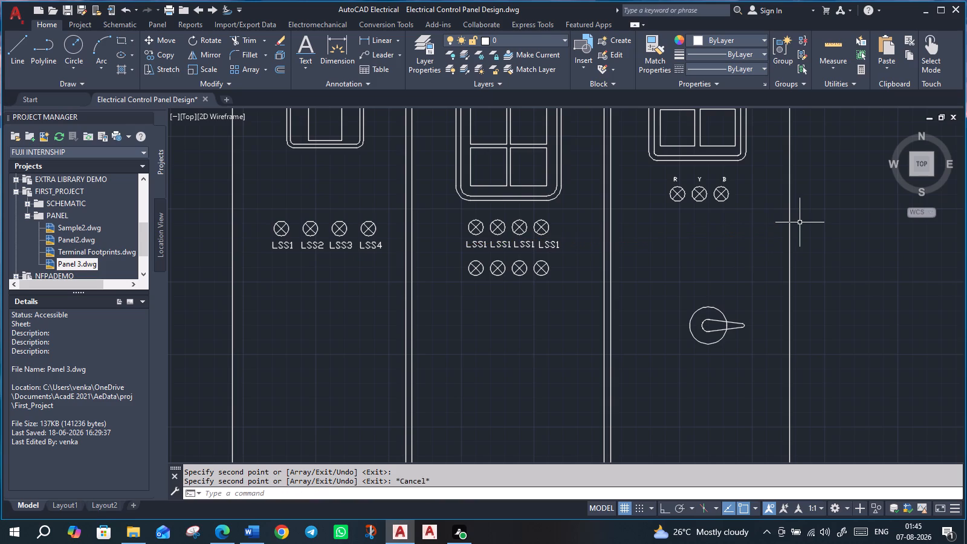
Change the label beneath the first lamp in the middle door's upper row to L2.
scroll(509, 248, up, 3)
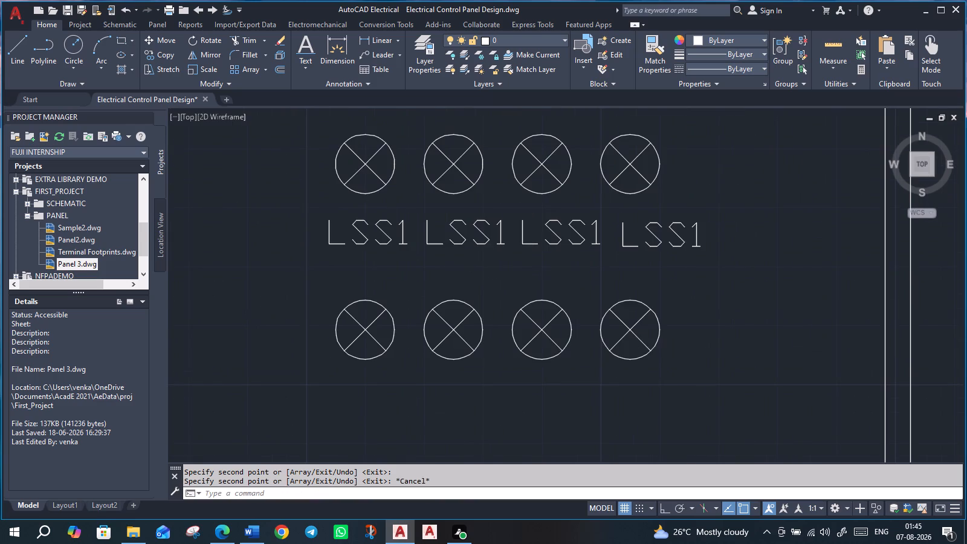
double_click(385, 231)
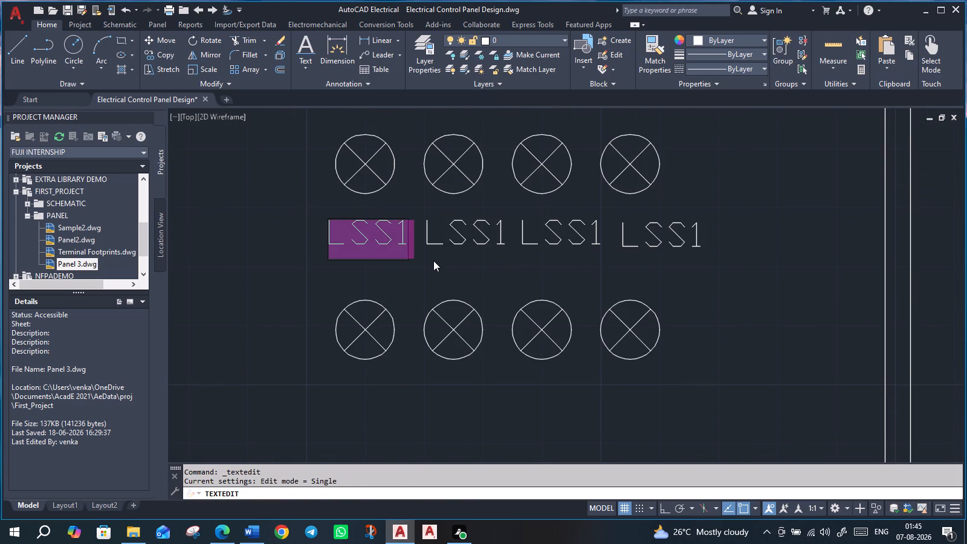
key(Right)
key(BackSpace)
key(BackSpace)
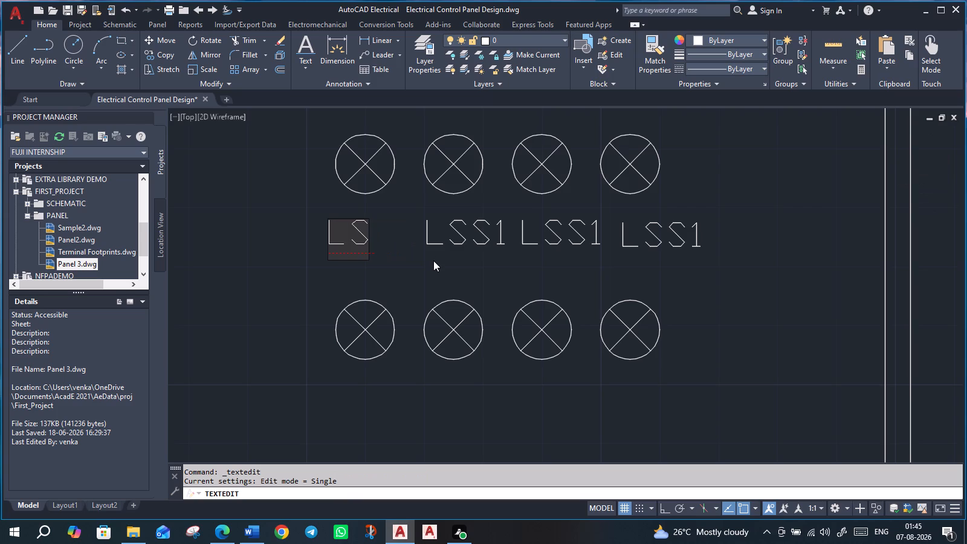
key(BackSpace)
key(2)
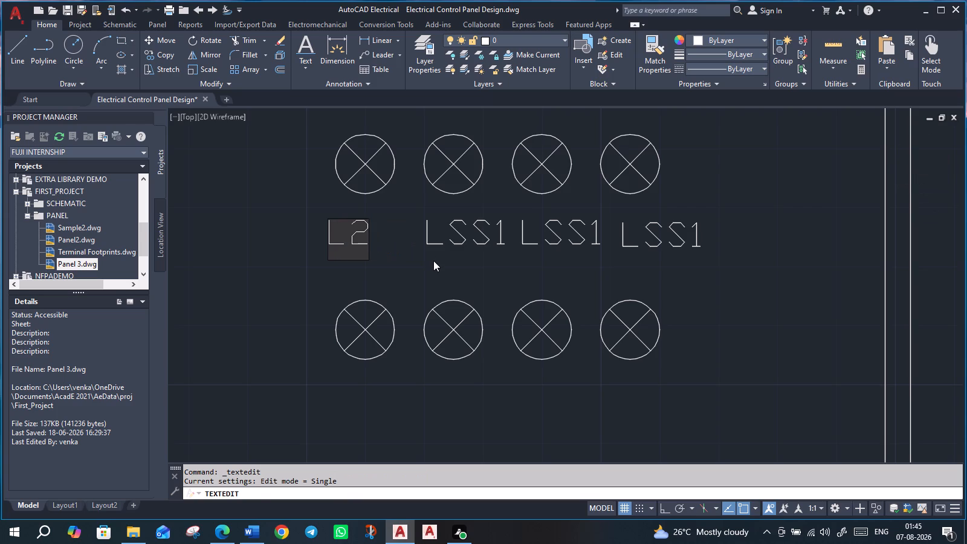
key(Return)
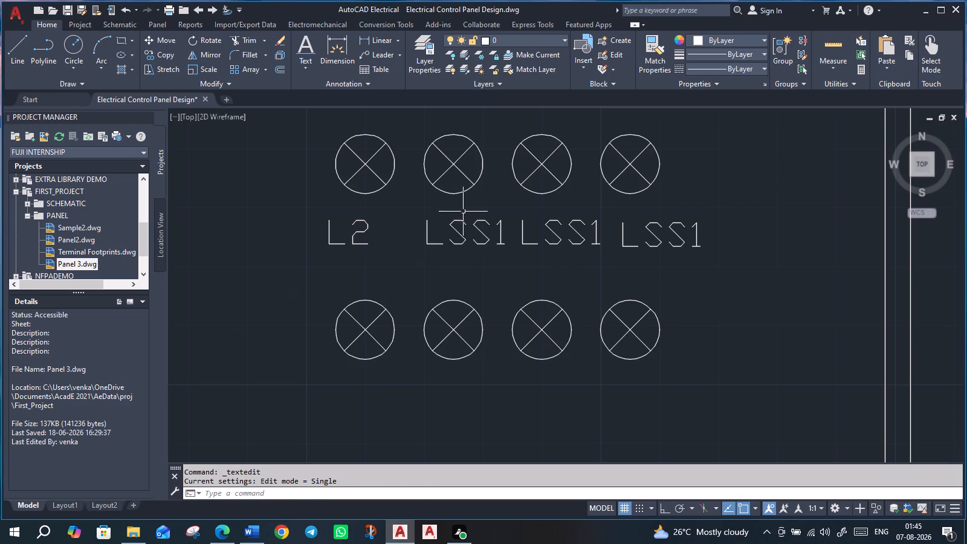
Change the label beneath the second lamp in the middle door's upper row to L3.
double_click(458, 227)
click(492, 221)
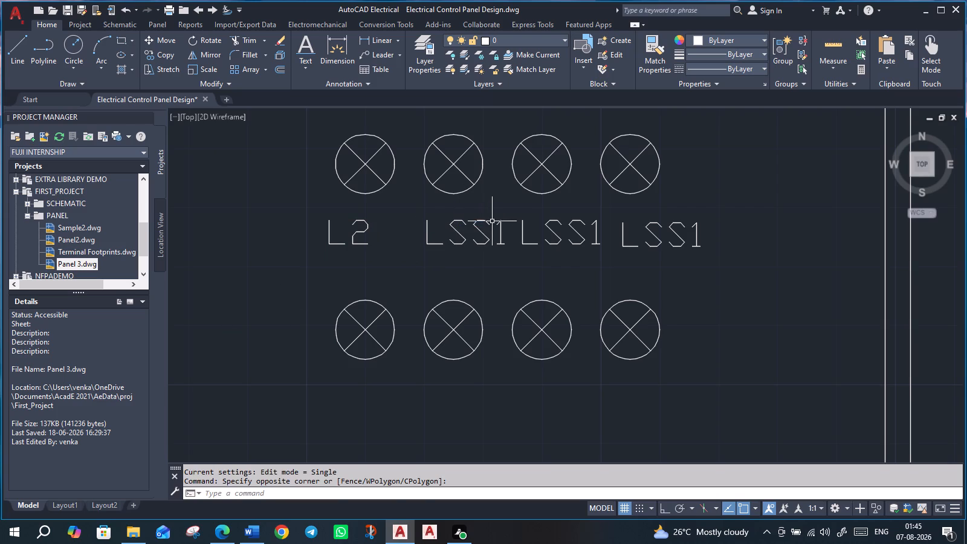
double_click(428, 227)
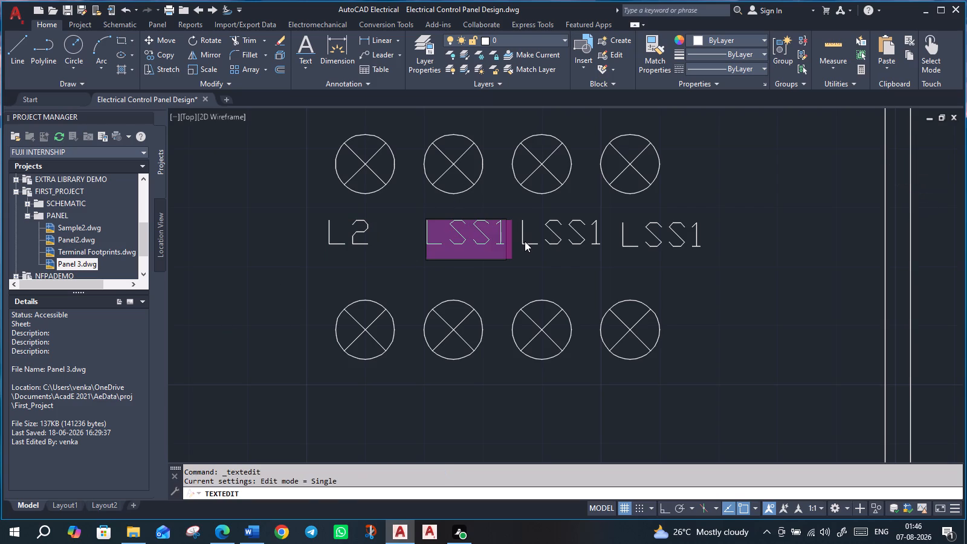
text(L3)
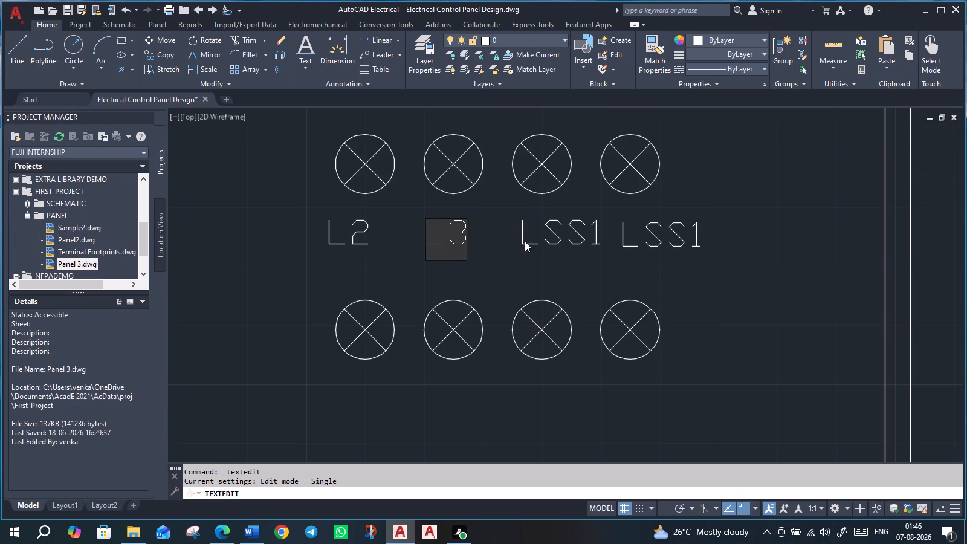
click(656, 291)
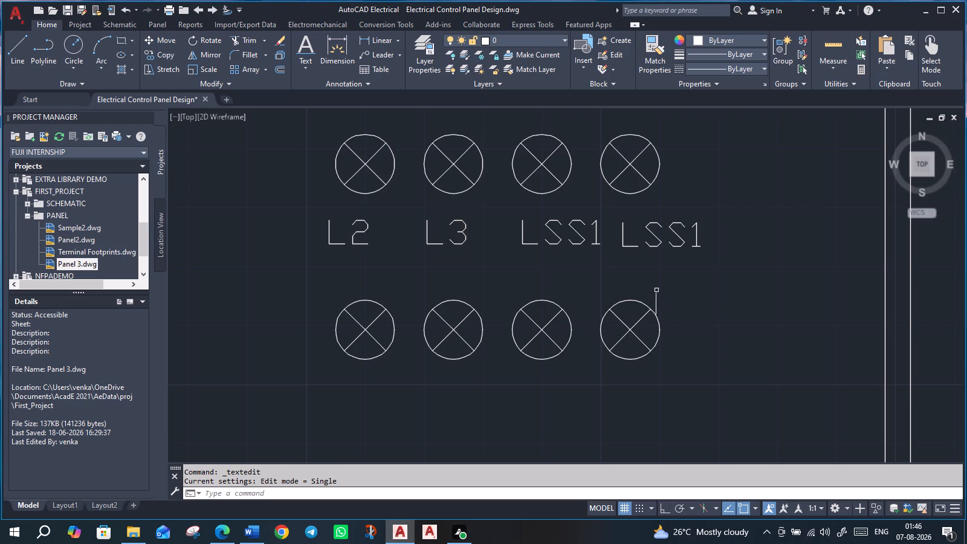
Change the labels beneath the third and fourth lamps in the middle door's upper row to L4 and L5.
double_click(550, 222)
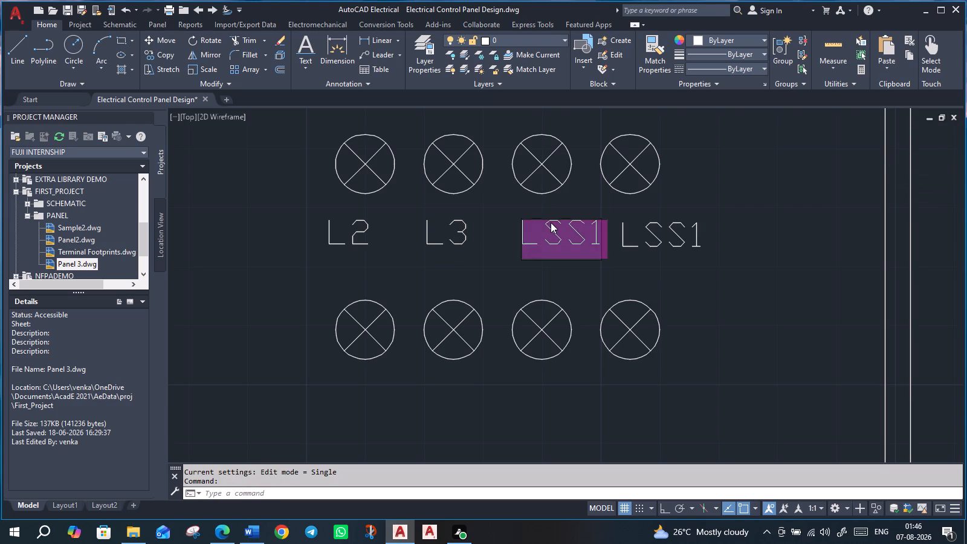
text(L4)
key(Return)
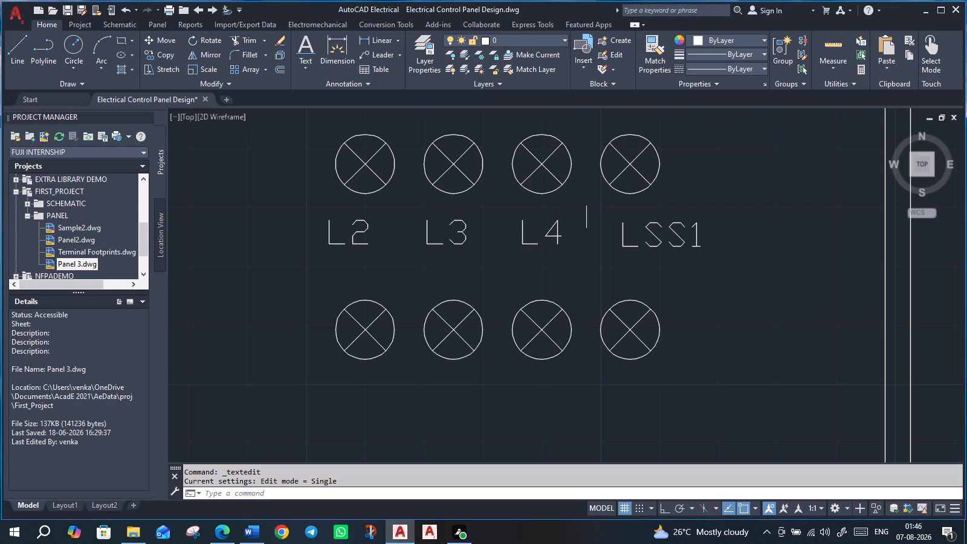
double_click(624, 231)
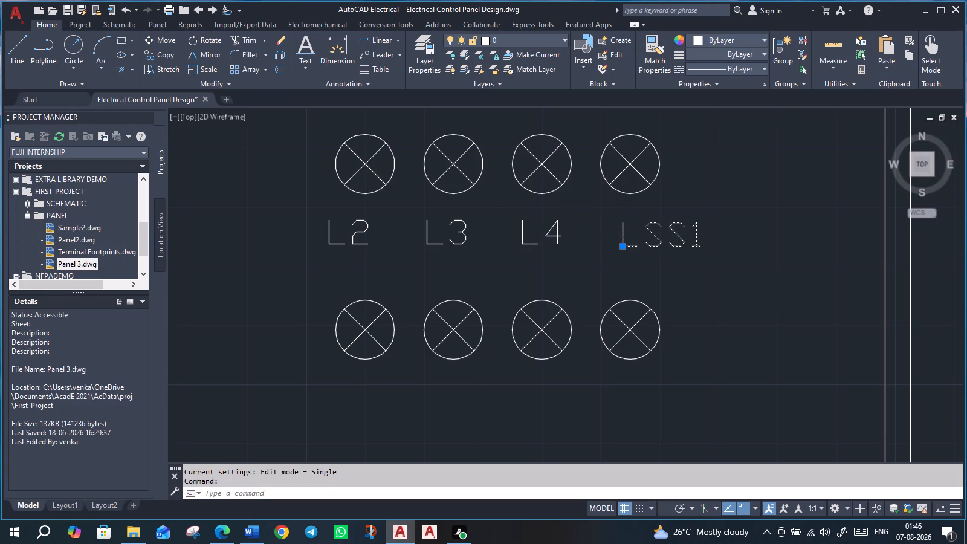
text(L5)
key(Return)
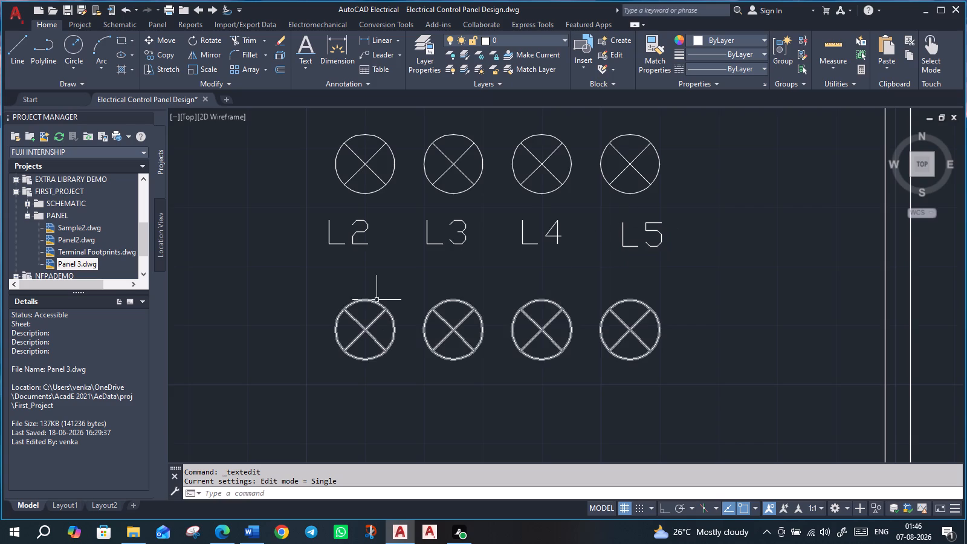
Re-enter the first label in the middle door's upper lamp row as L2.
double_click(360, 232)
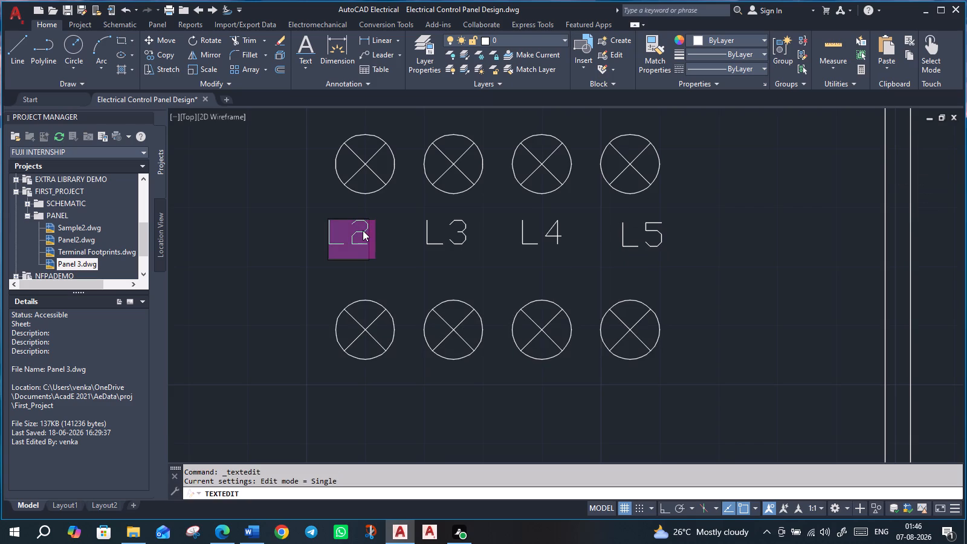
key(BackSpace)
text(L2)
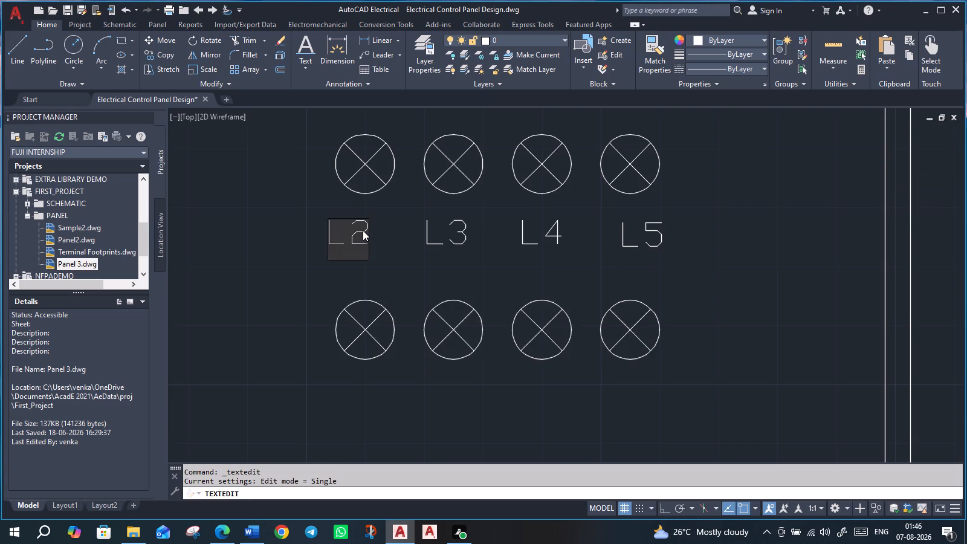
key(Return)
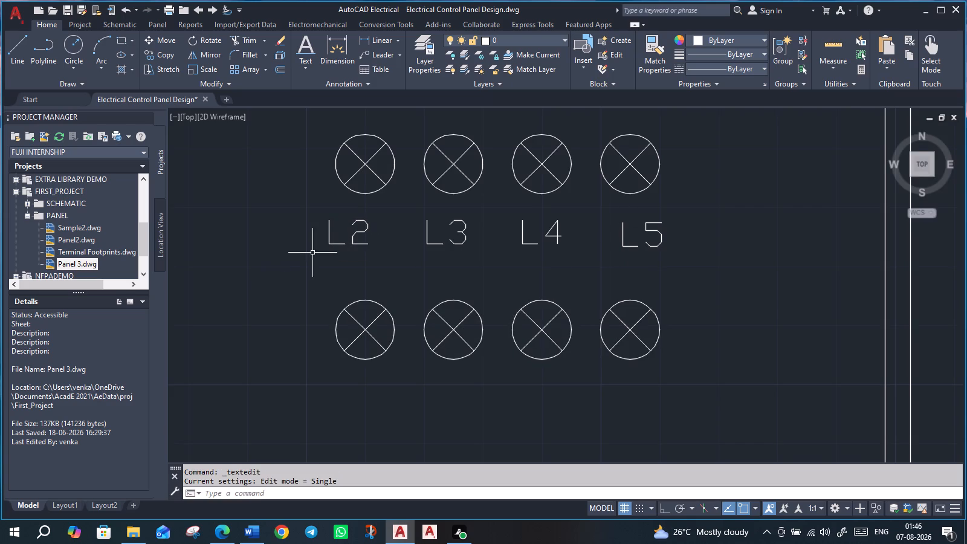
Move the L2 label about 0.16 to the right so it sits centred beneath its lamp.
scroll(312, 253, down, 1)
click(338, 235)
drag(324, 245, 330, 245)
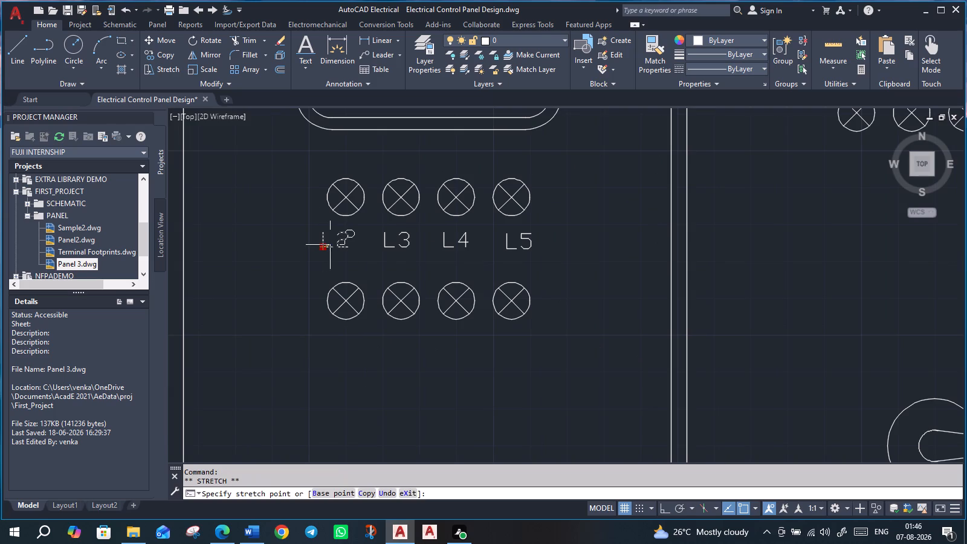
drag(330, 245, 334, 246)
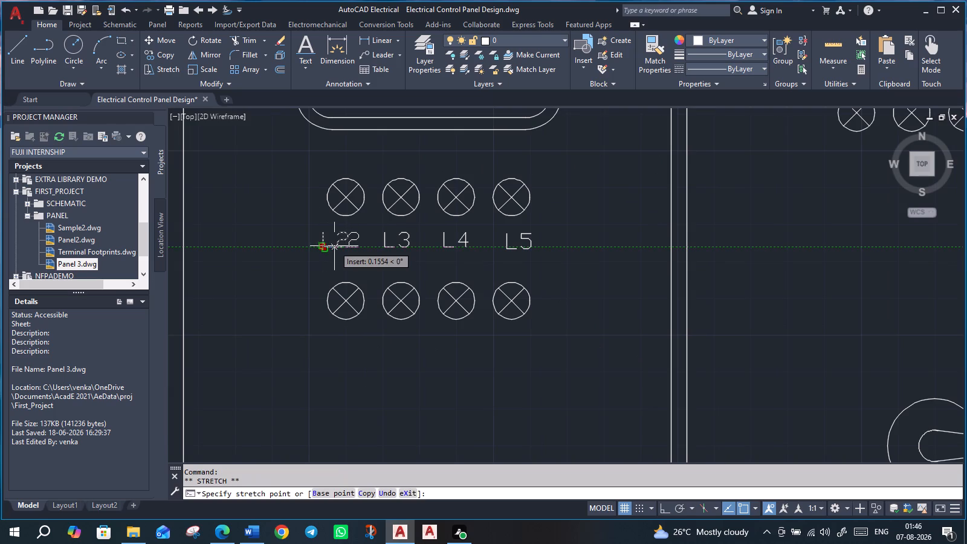
click(334, 246)
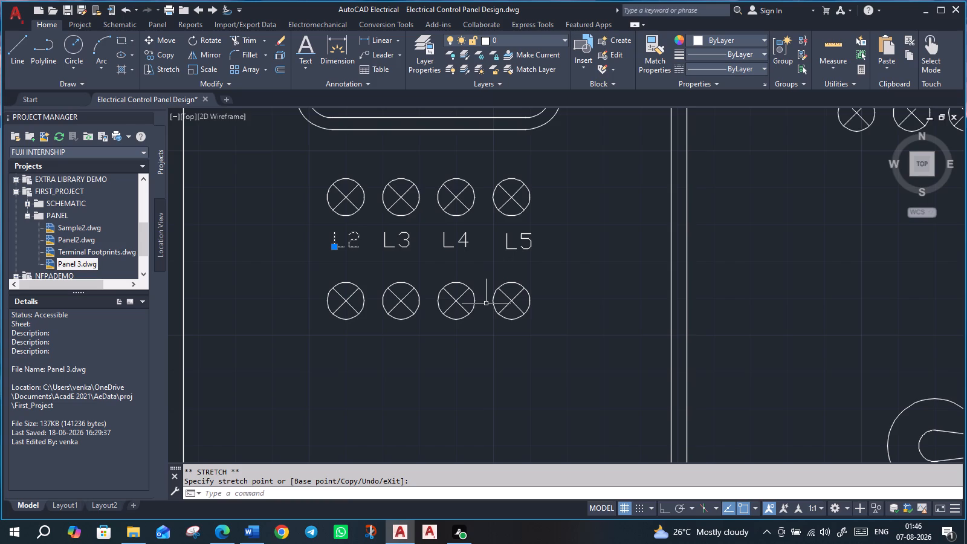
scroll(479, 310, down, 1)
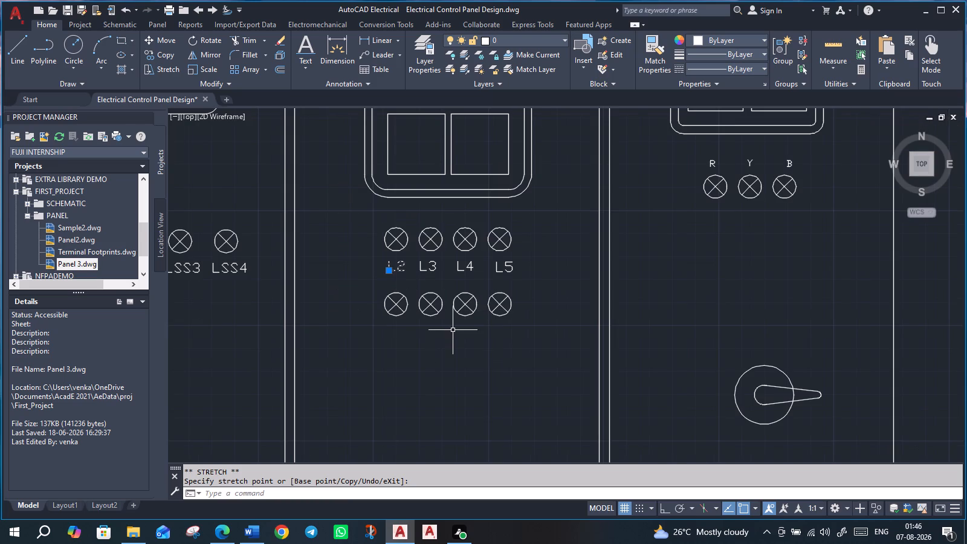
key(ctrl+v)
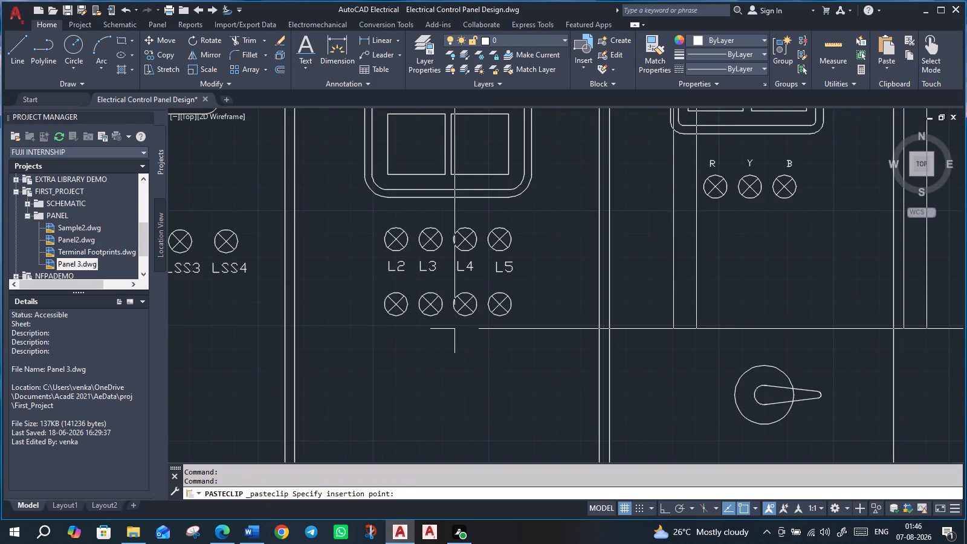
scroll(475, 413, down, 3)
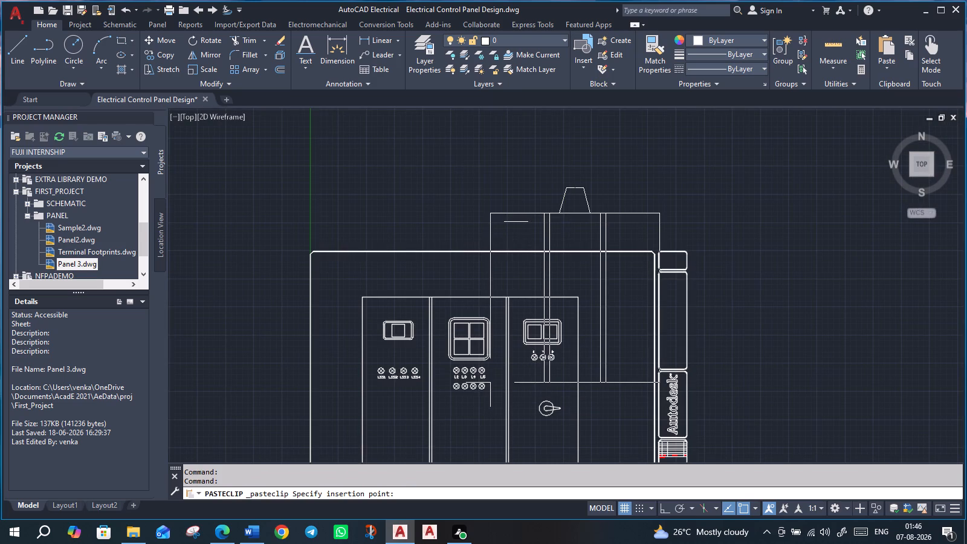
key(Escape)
Copy the LSS1 label from the left door to beneath each of the four lamps in the middle door's lower row.
scroll(472, 397, up, 2)
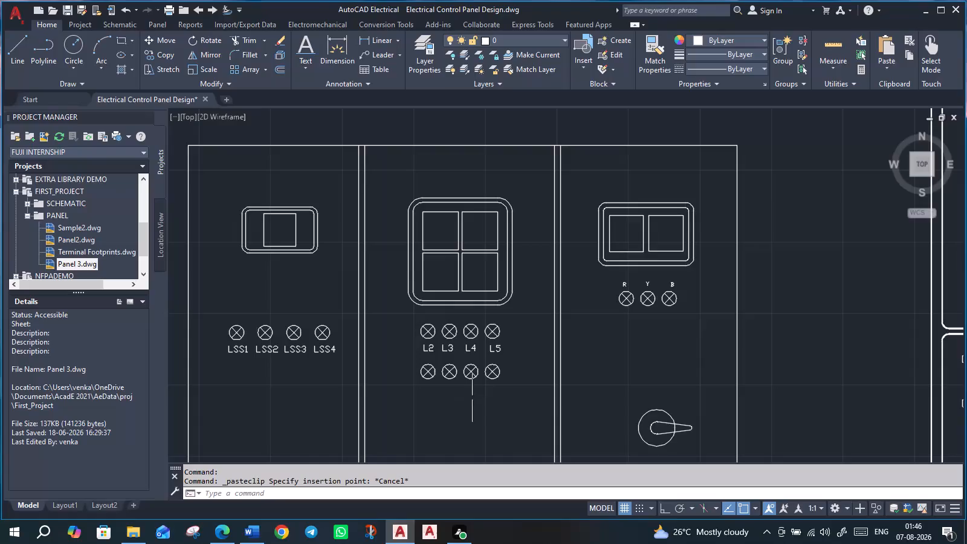
click(234, 350)
text(CO)
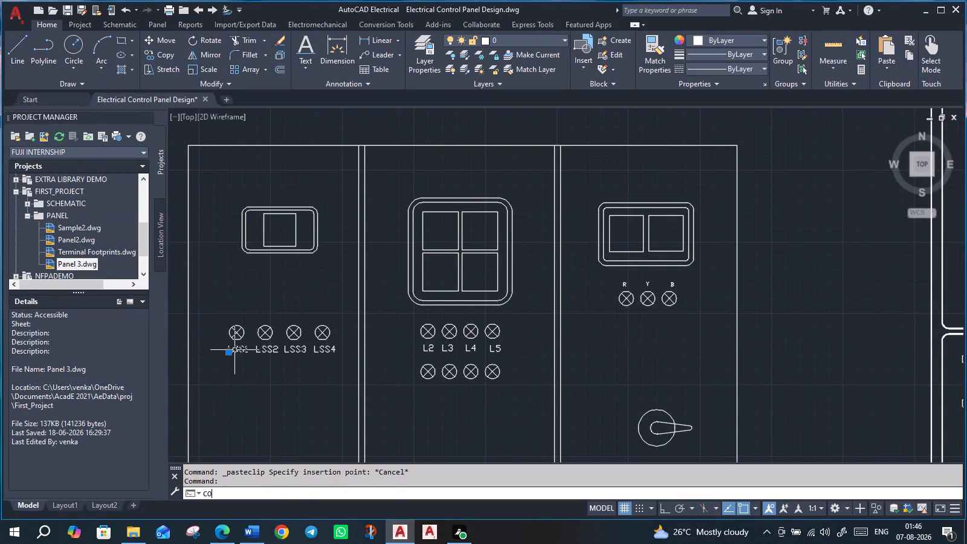
key(Return)
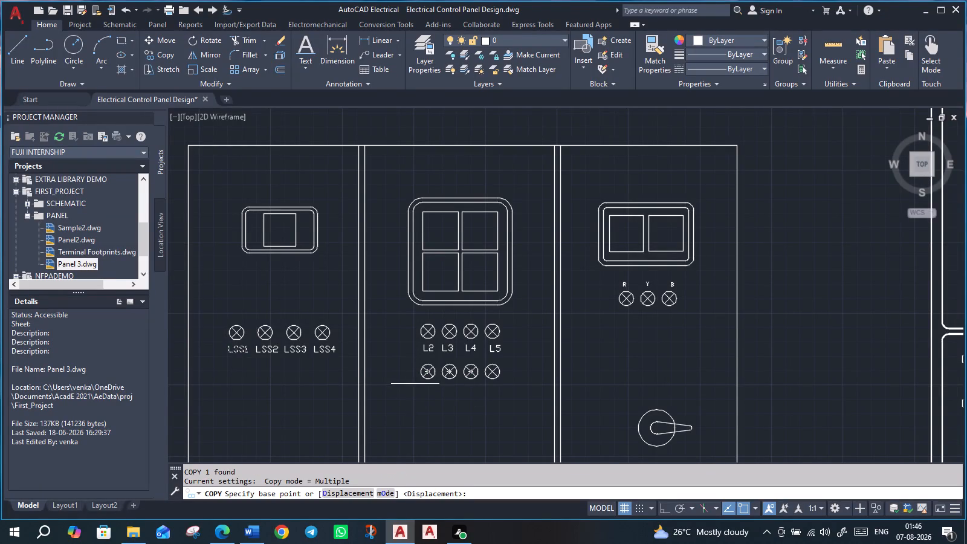
click(236, 351)
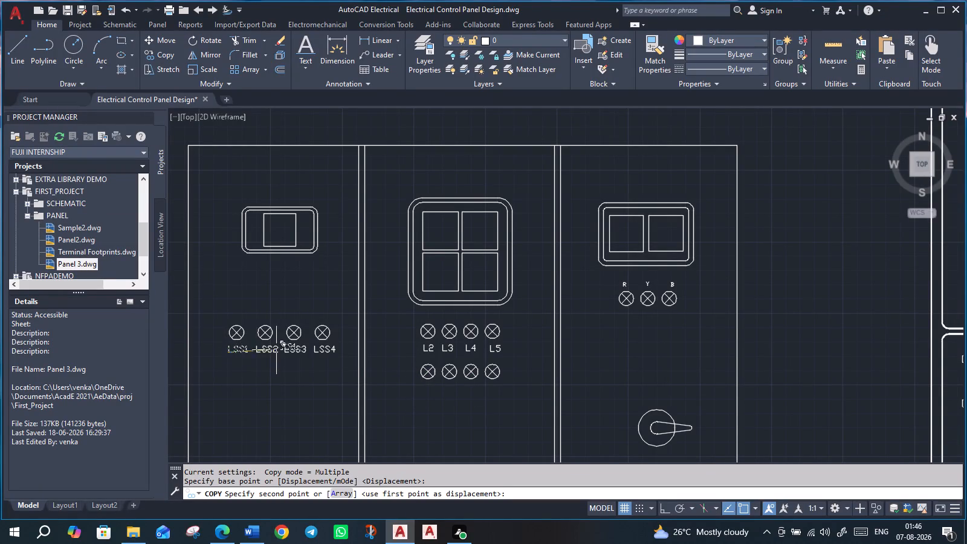
scroll(421, 393, up, 3)
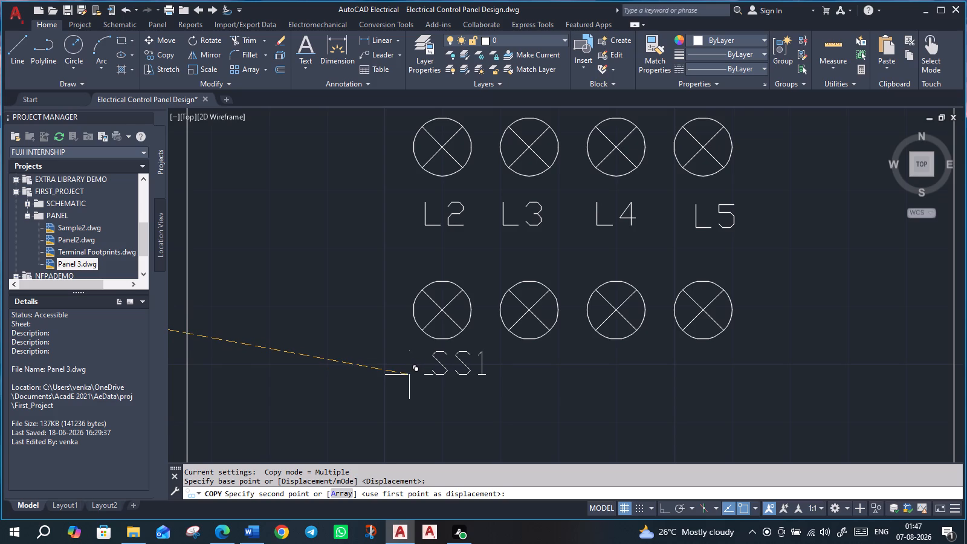
click(409, 375)
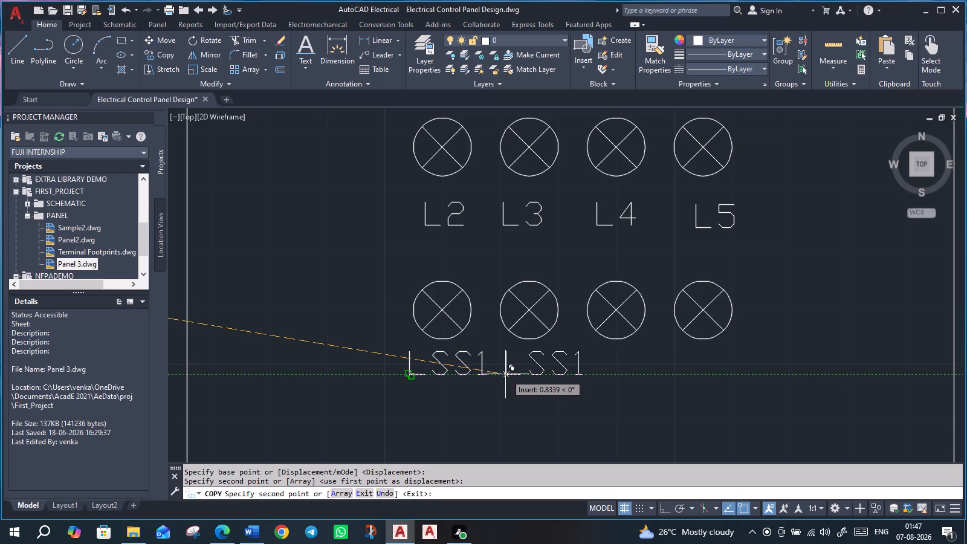
click(501, 374)
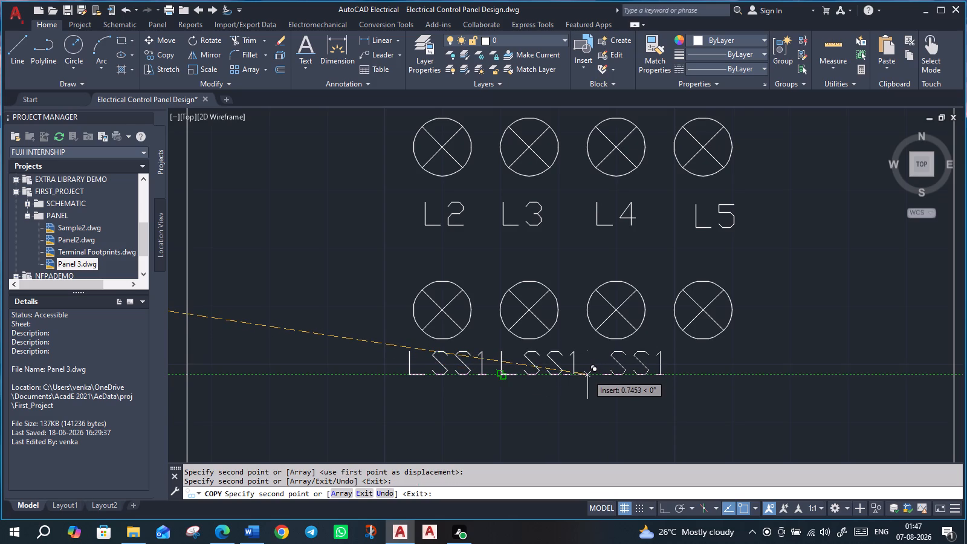
click(587, 375)
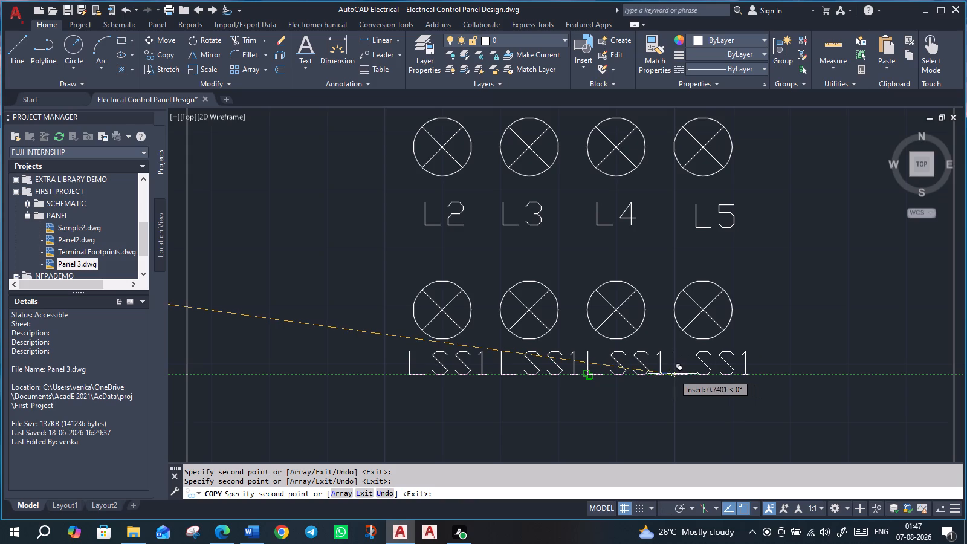
click(675, 373)
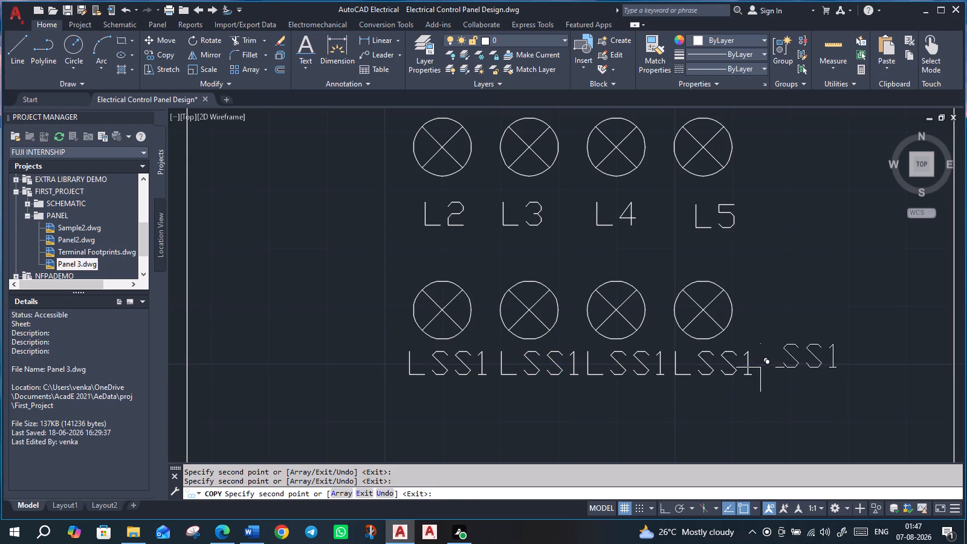
key(Escape)
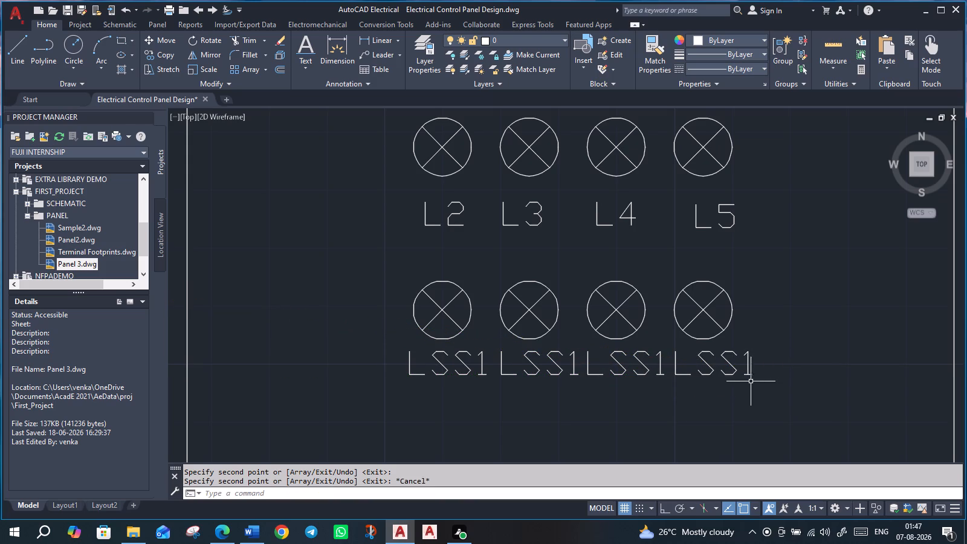
Change the labels beneath the first and second lamps in the middle door's lower row to LPB1 and LPB2.
double_click(442, 352)
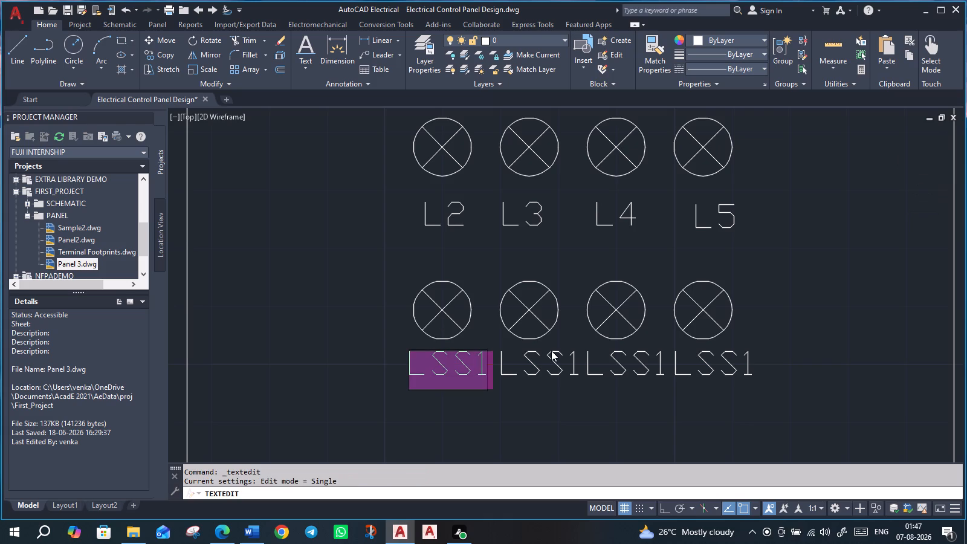
key(l)
text(PB1)
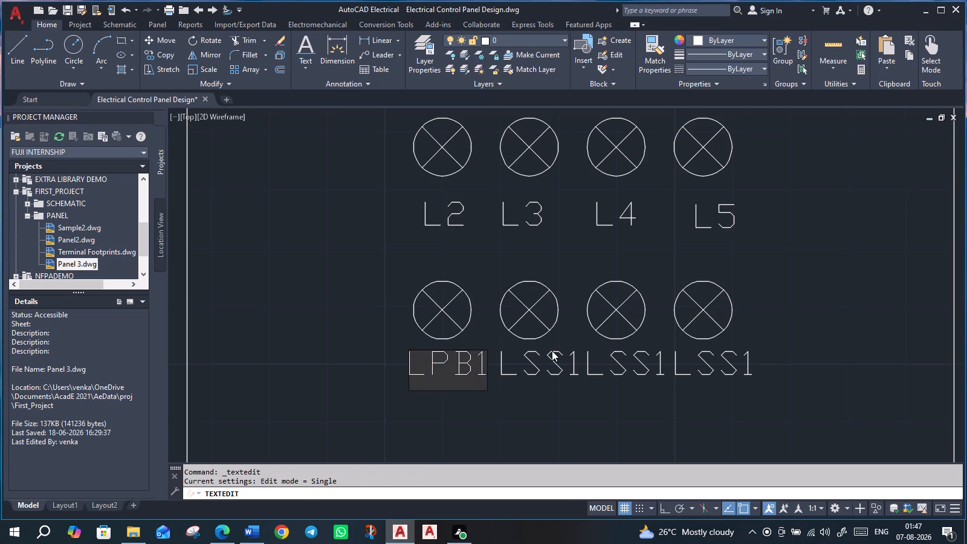
key(Return)
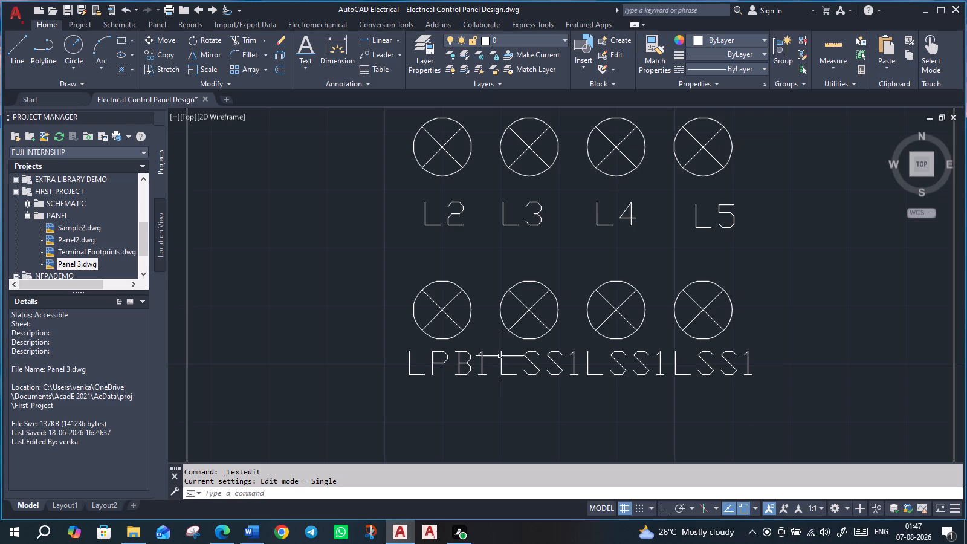
double_click(502, 357)
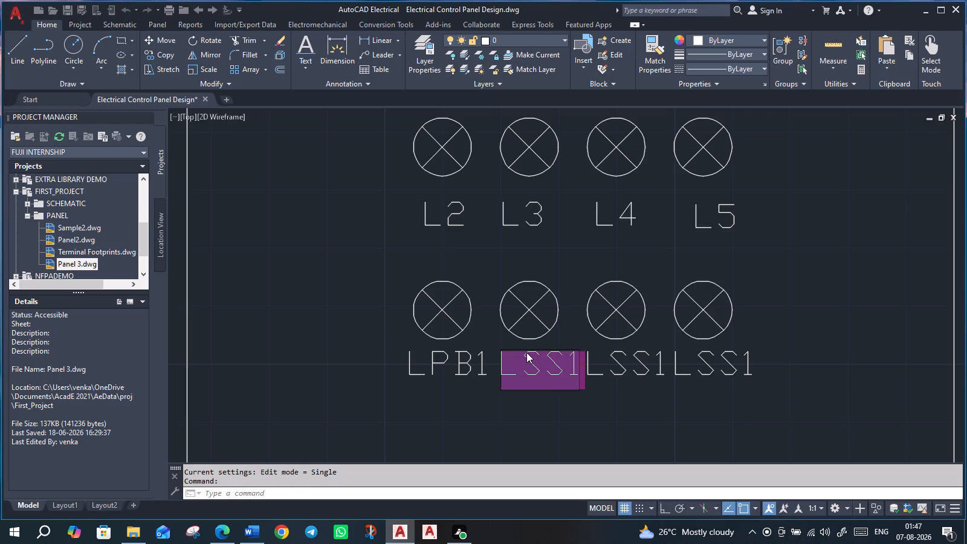
key(l)
text(PB2)
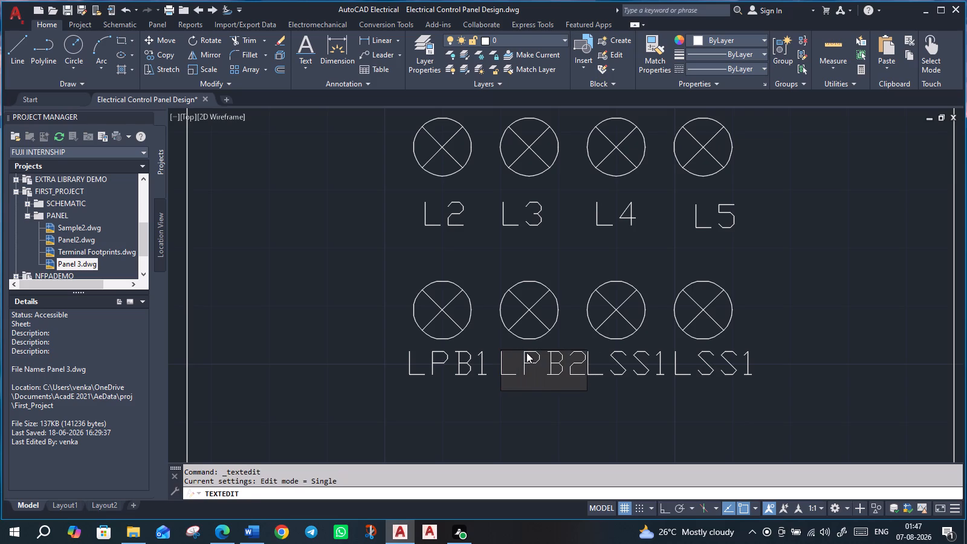
key(Return)
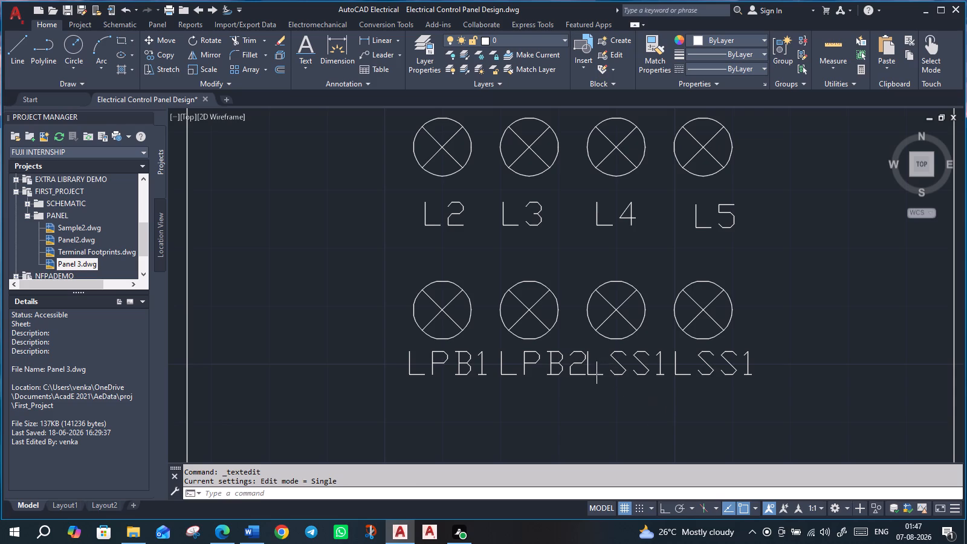
Change the labels beneath the third and fourth lamps in the middle door's lower row to LPB3 and LPB4.
double_click(614, 352)
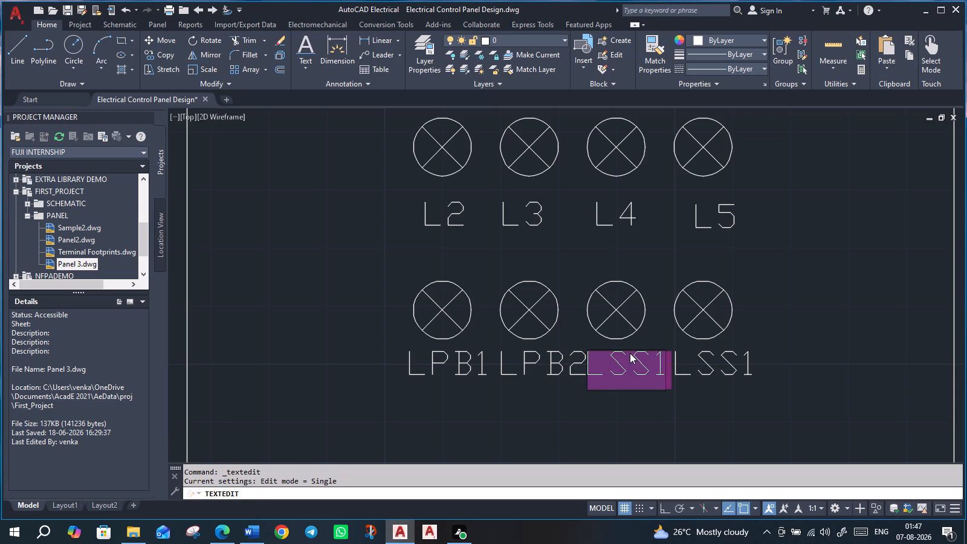
key(l)
text(PB3)
key(Return)
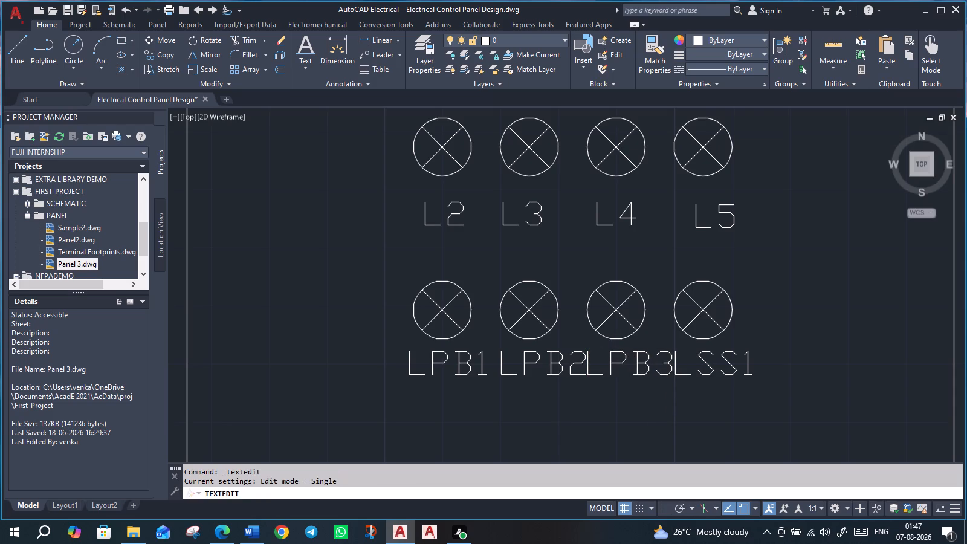
double_click(700, 358)
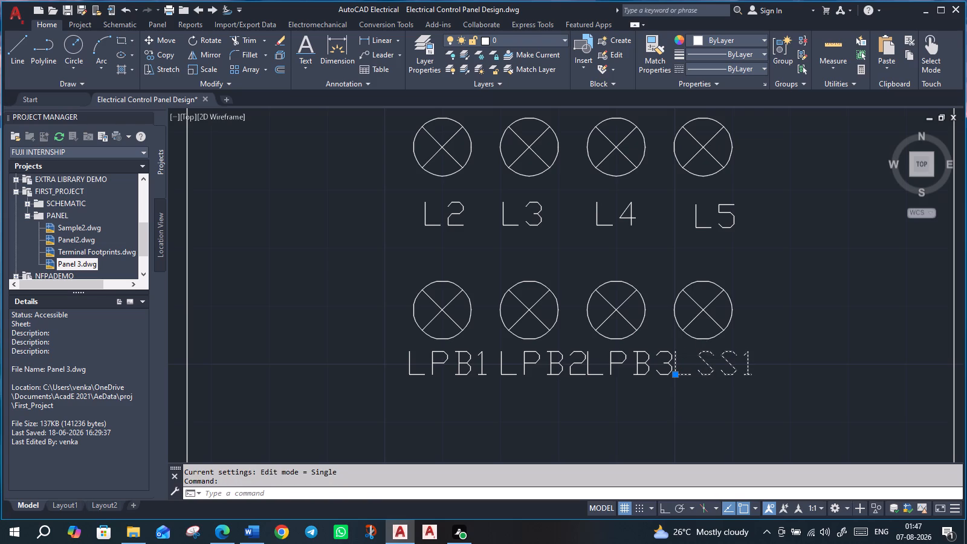
text(LPB4)
key(Return)
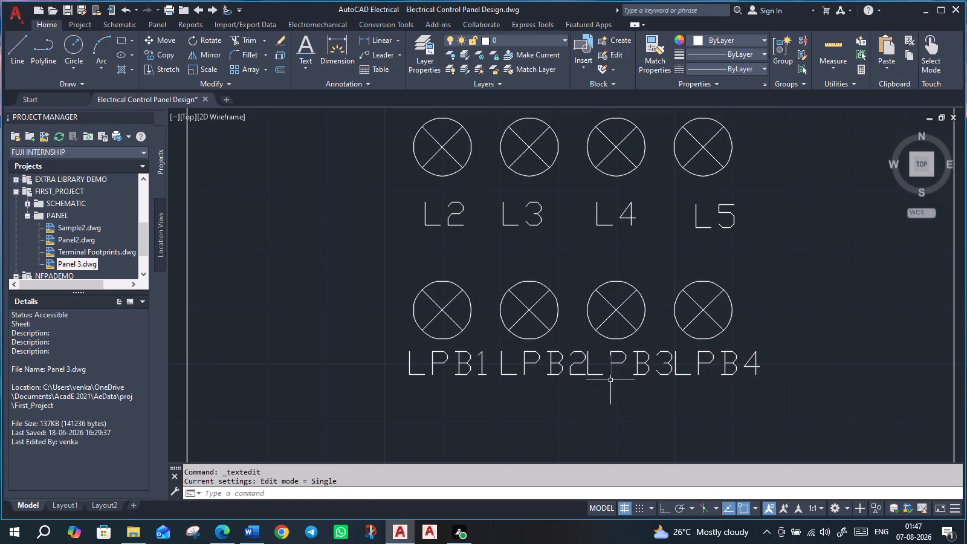
Move the LPB4 label slightly to the right to leave a gap after the LPB3 label.
scroll(610, 380, up, 1)
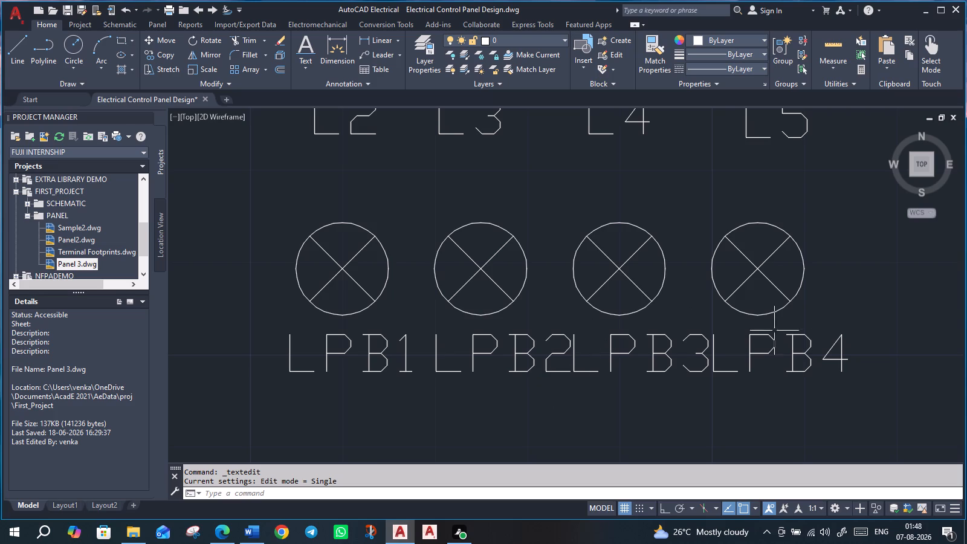
click(770, 338)
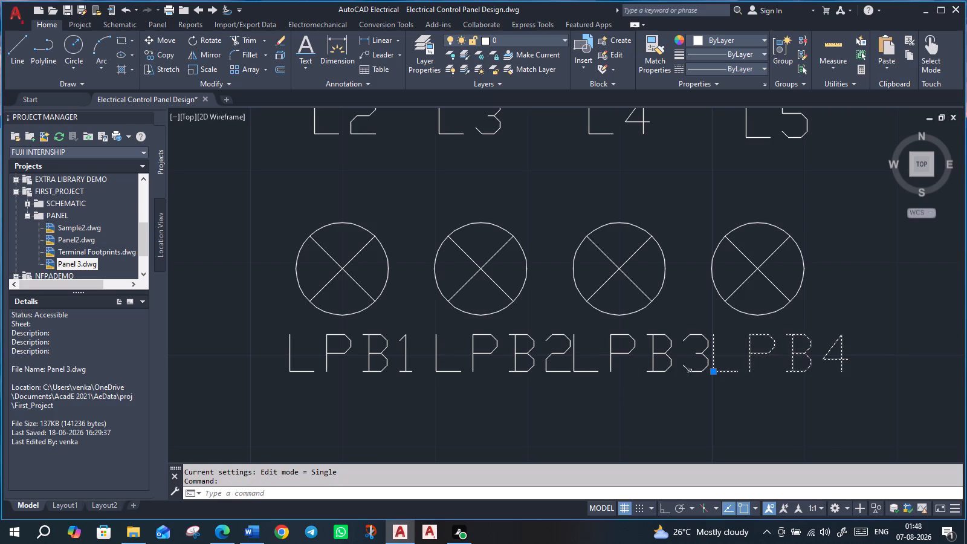
drag(717, 371, 747, 367)
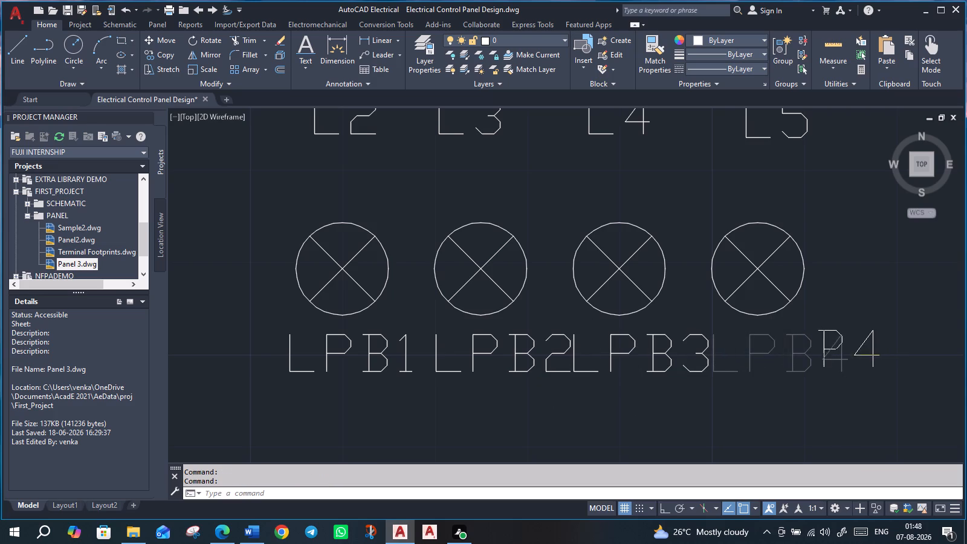
drag(747, 367, 739, 369)
click(739, 369)
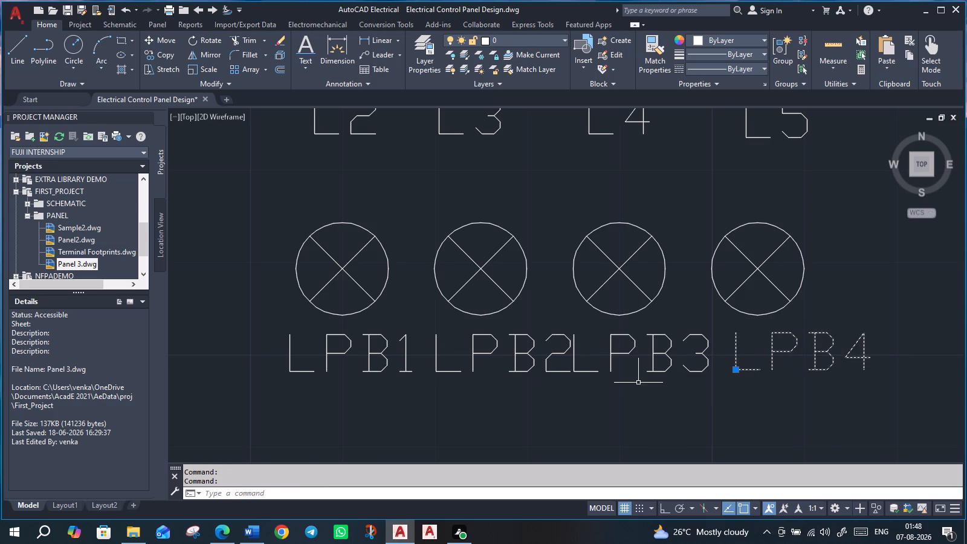
Move the LPB3 label slightly right and up so it sits between the LPB2 and LPB4 labels.
click(586, 369)
click(586, 371)
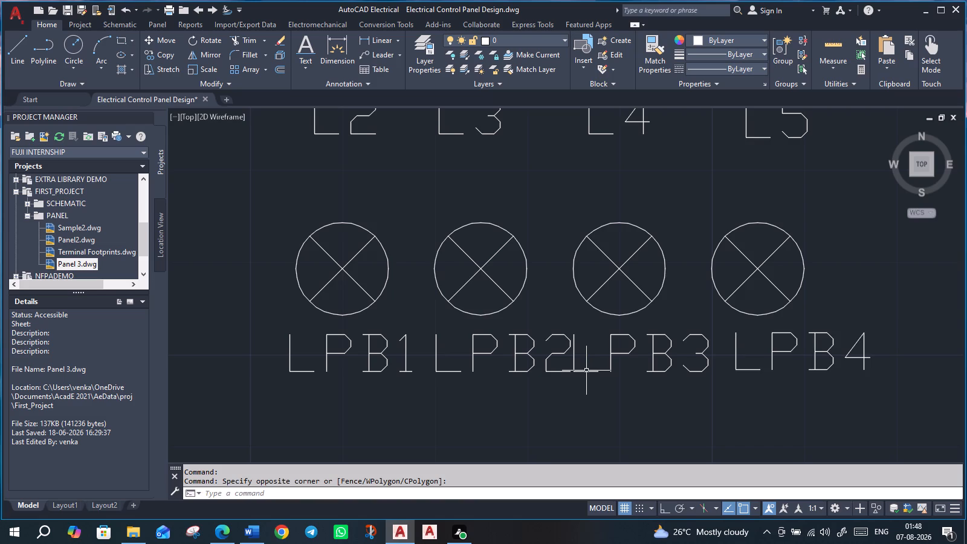
click(587, 373)
drag(575, 372, 594, 367)
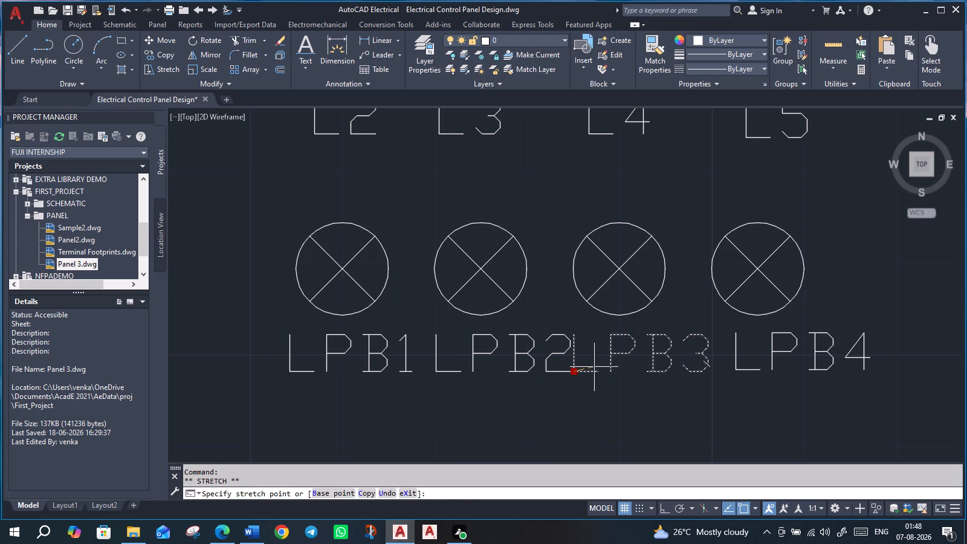
drag(594, 367, 592, 371)
click(591, 371)
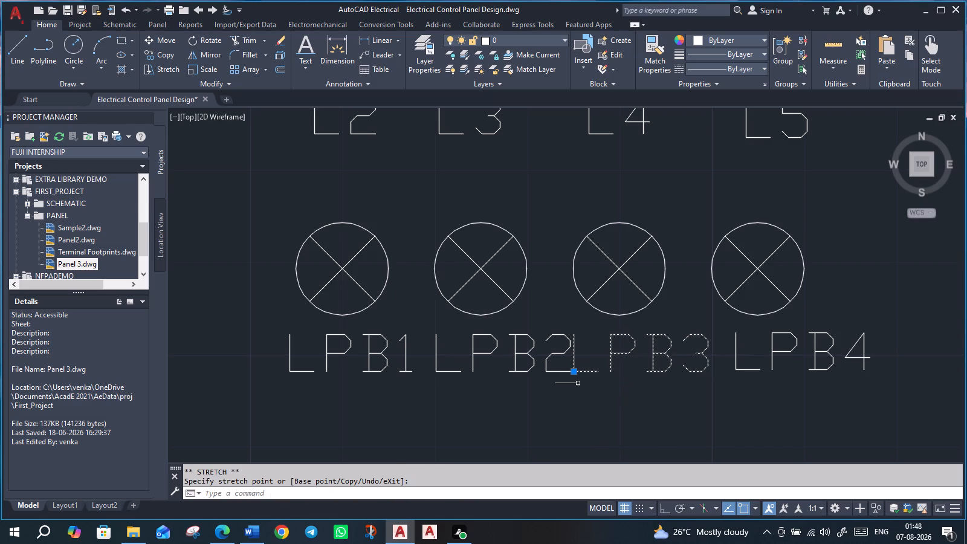
drag(576, 372, 583, 367)
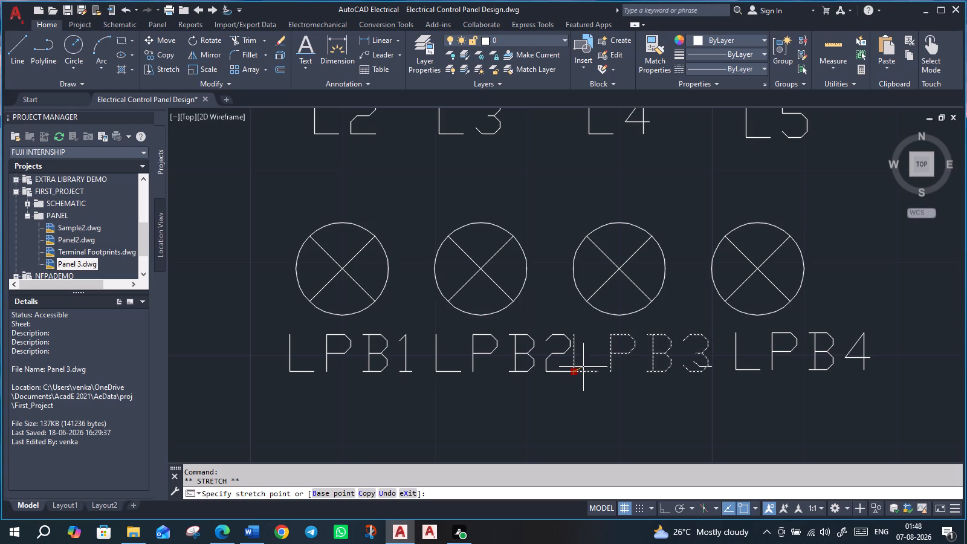
drag(583, 367, 584, 368)
click(584, 368)
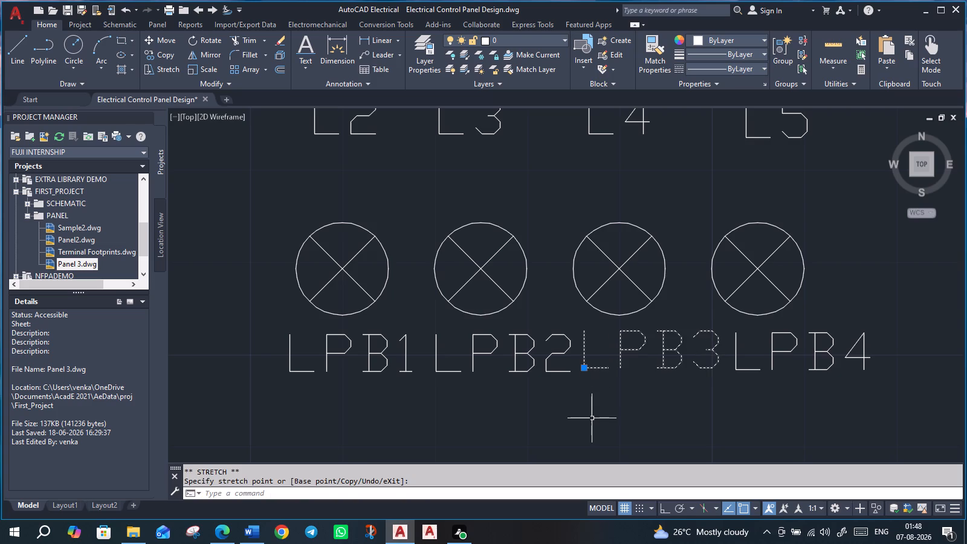
click(592, 415)
scroll(591, 415, down, 1)
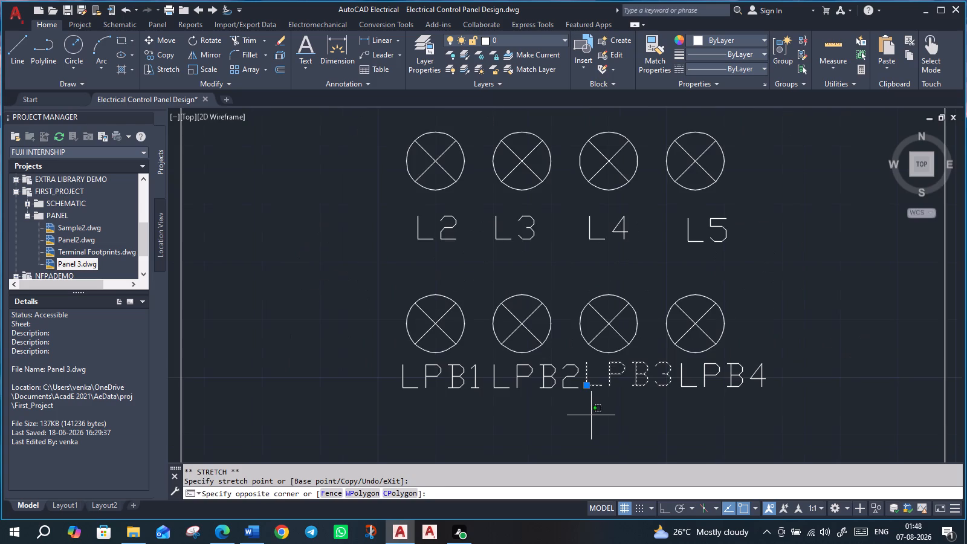
key(Escape)
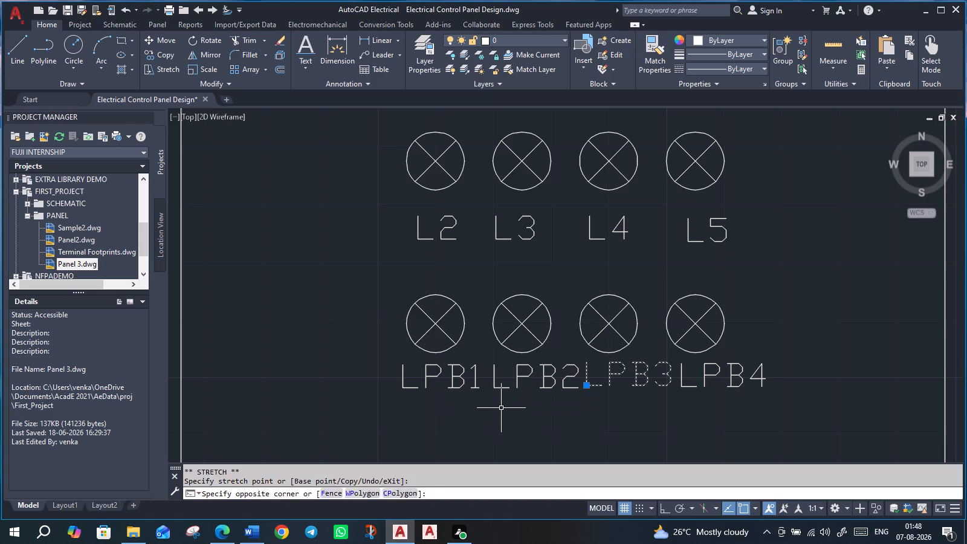
scroll(410, 403, up, 1)
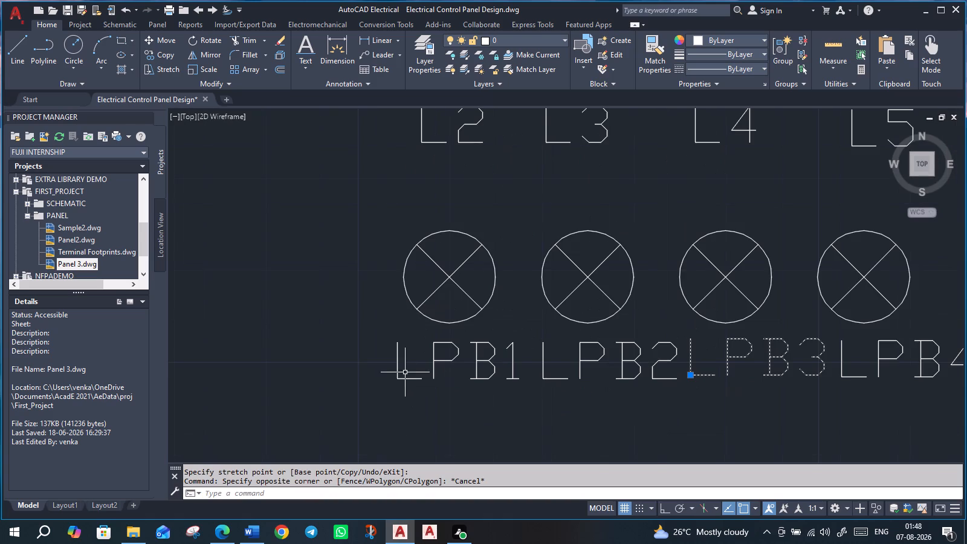
Move the LPB1 label slightly left and up, closer beneath the first lamp in the middle door's lower row.
click(399, 377)
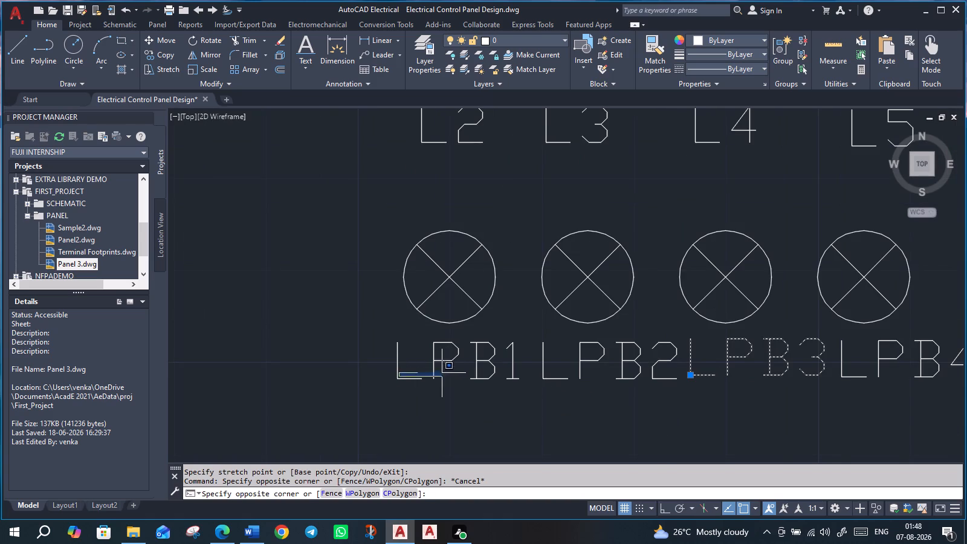
click(415, 385)
click(396, 360)
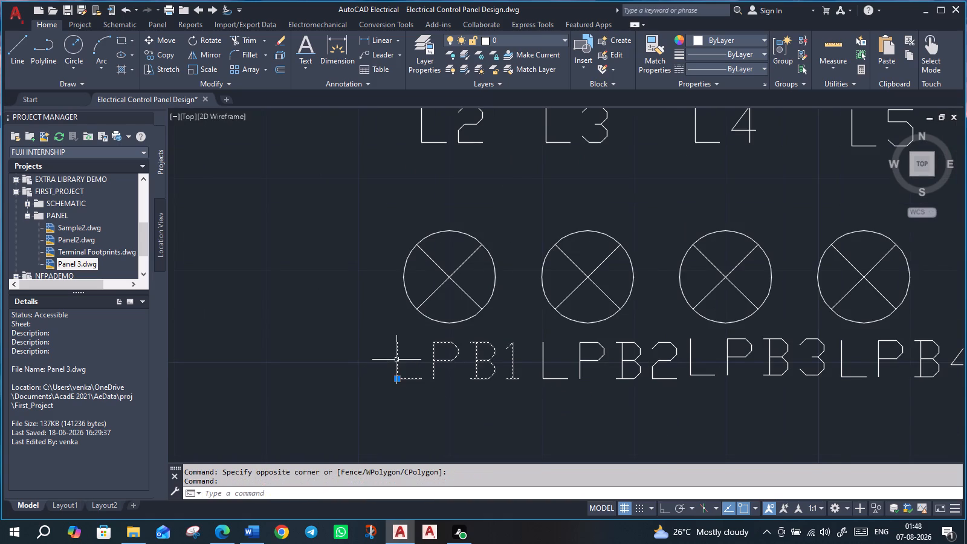
drag(395, 378, 392, 371)
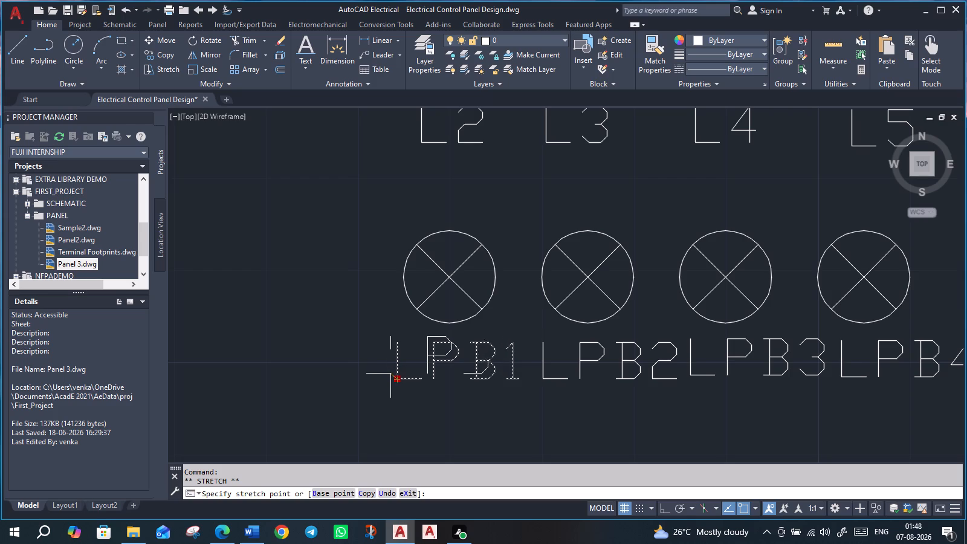
click(390, 374)
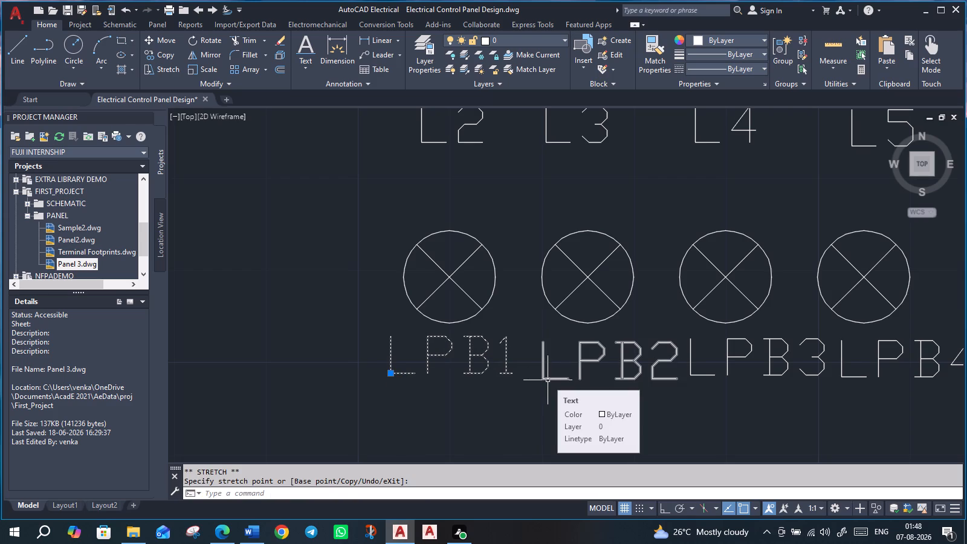
Move the LPB2 label slightly left and up, closer beneath the second lamp in the lower row.
click(548, 380)
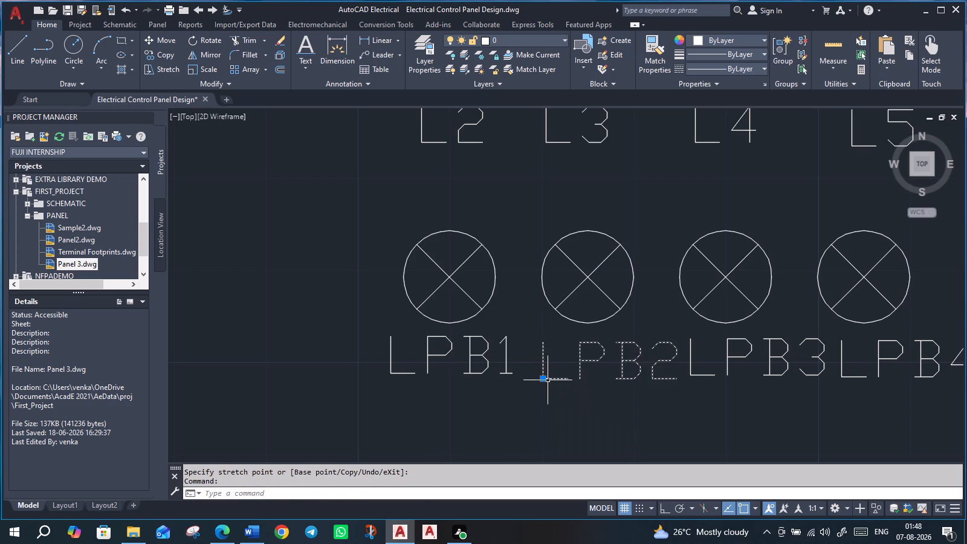
drag(543, 378, 543, 372)
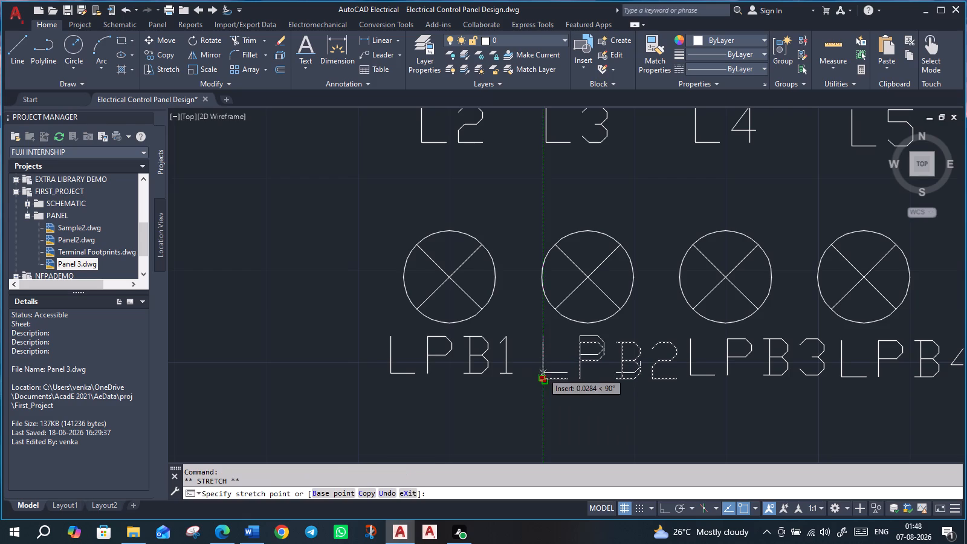
drag(543, 372, 537, 369)
click(537, 369)
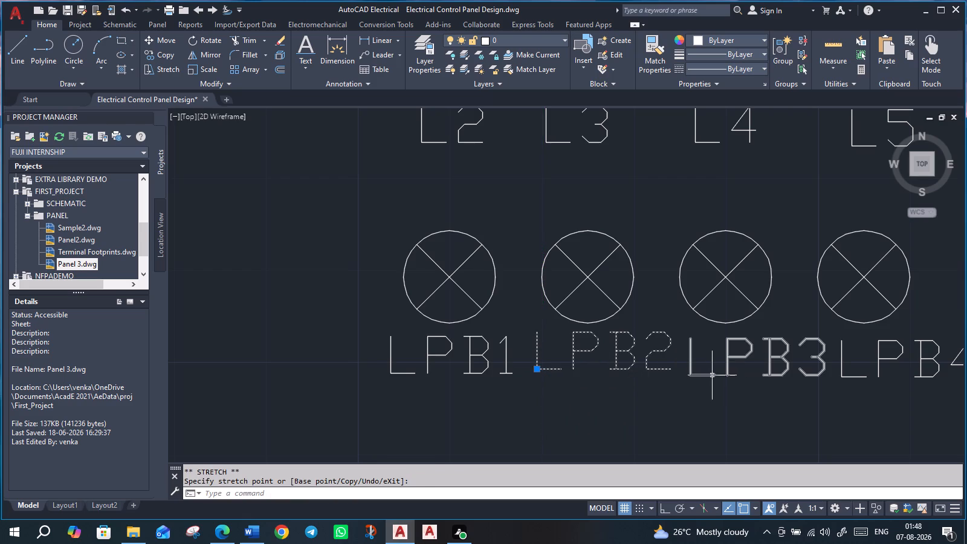
Move the LPB3 label slightly up, closer beneath the third lamp in the lower row.
click(704, 376)
drag(691, 376, 690, 373)
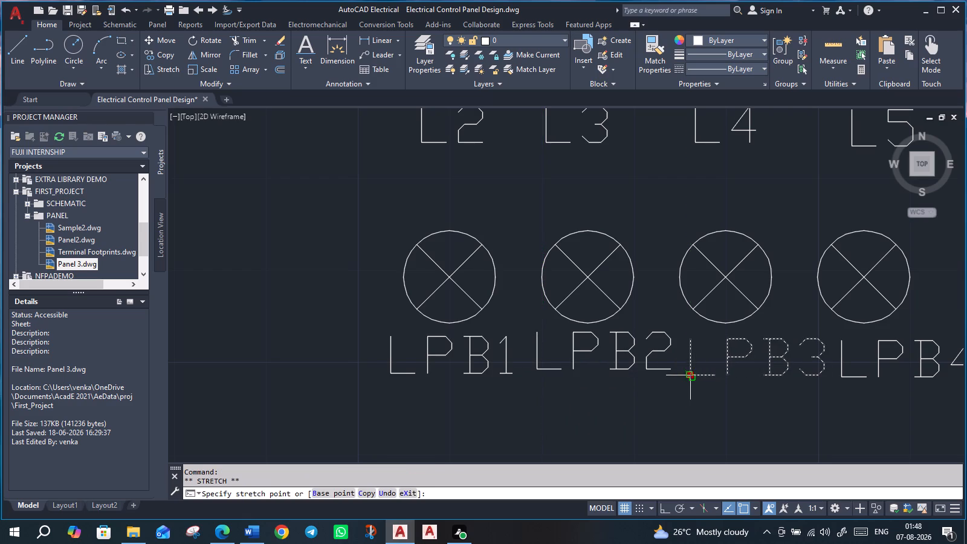
drag(690, 373, 688, 366)
click(688, 366)
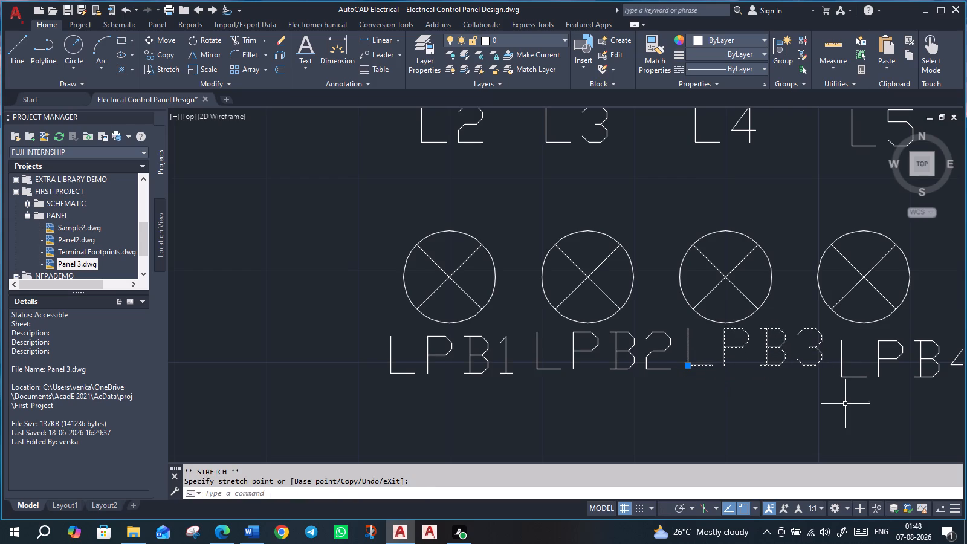
Move the LPB4 label straight up so it lines up with the LPB3 label beneath the fourth lamp.
scroll(844, 404, down, 1)
middle_drag(844, 404, 691, 390)
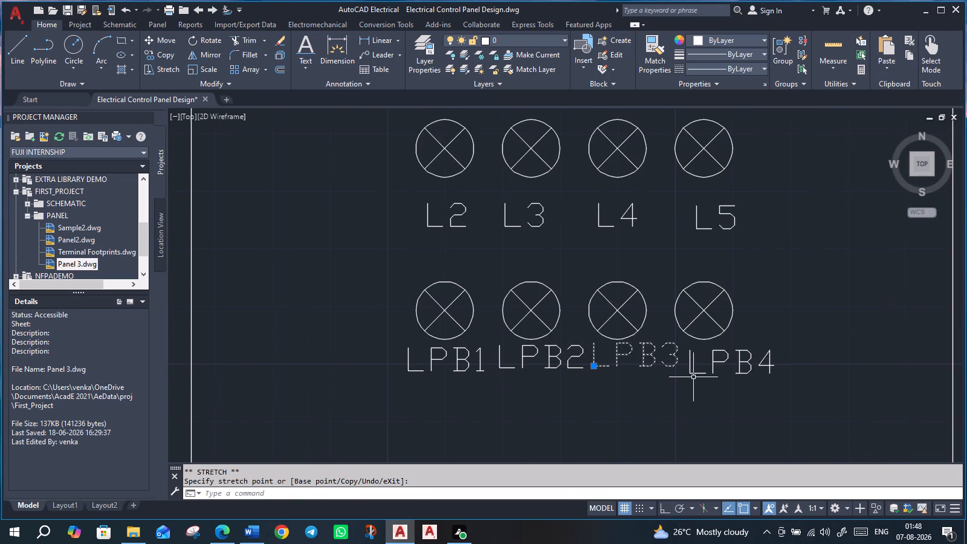
click(691, 375)
drag(691, 374, 689, 368)
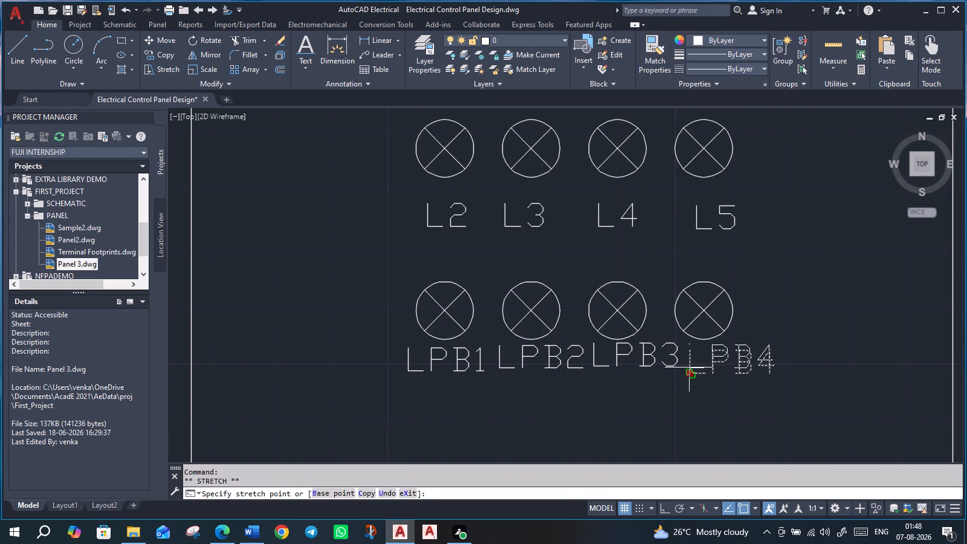
drag(689, 368, 689, 366)
click(689, 366)
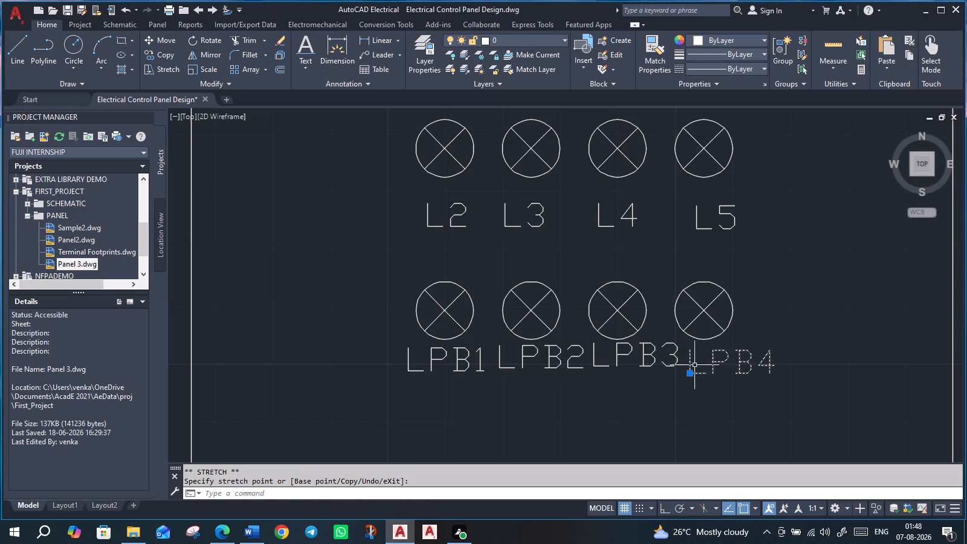
drag(688, 373, 688, 366)
click(688, 366)
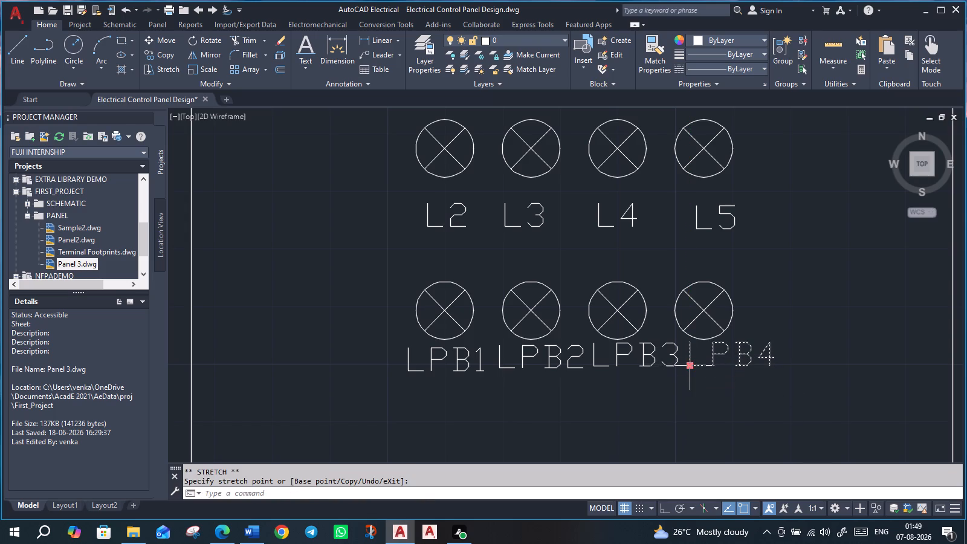
click(696, 392)
key(Escape)
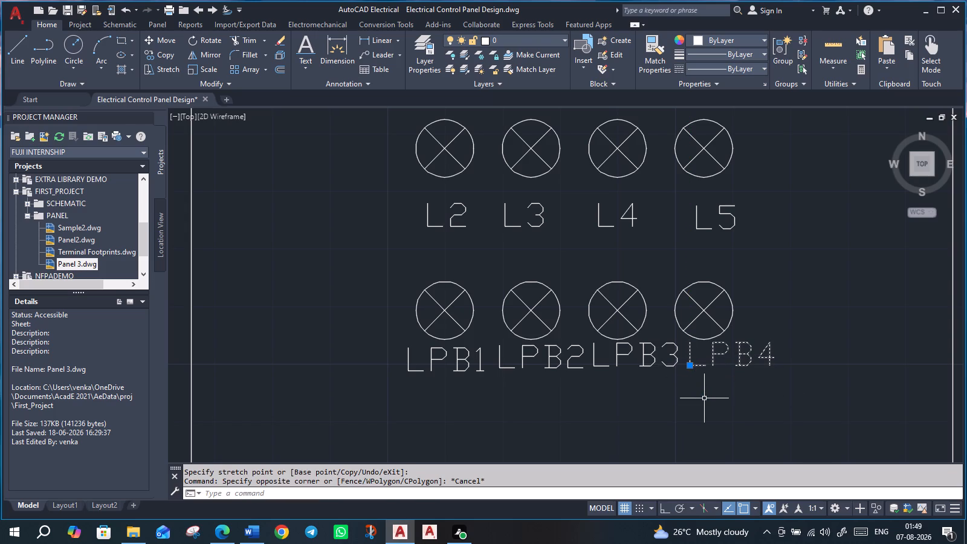
scroll(703, 413, down, 1)
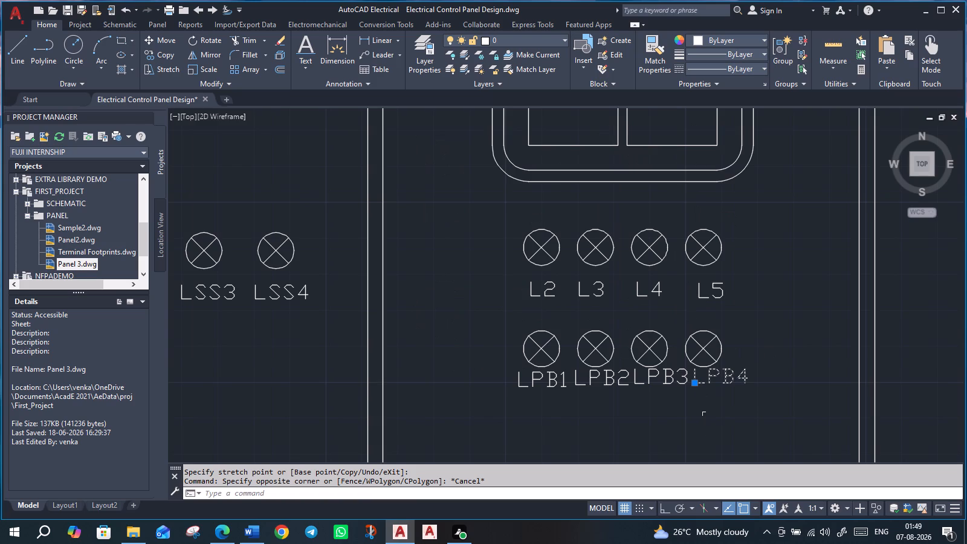
key(Return)
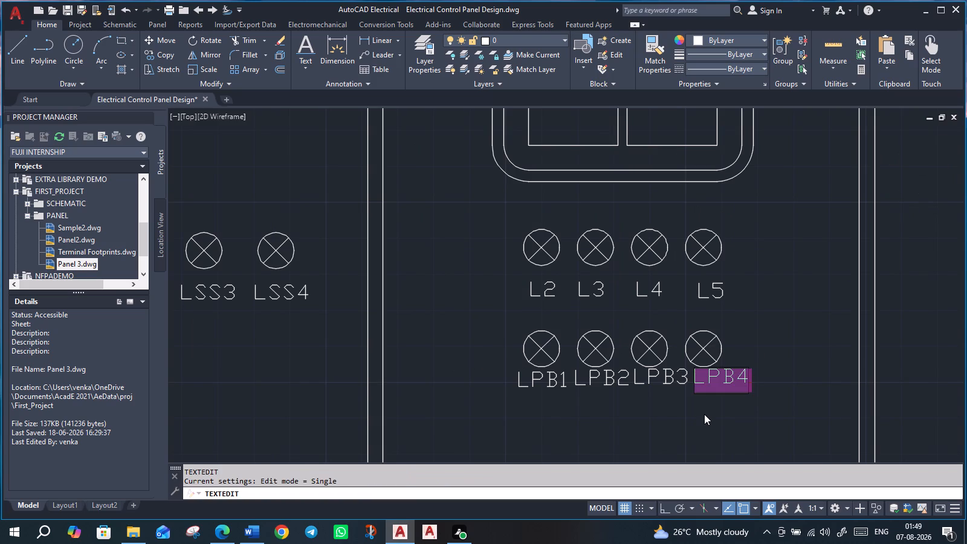
key(Escape)
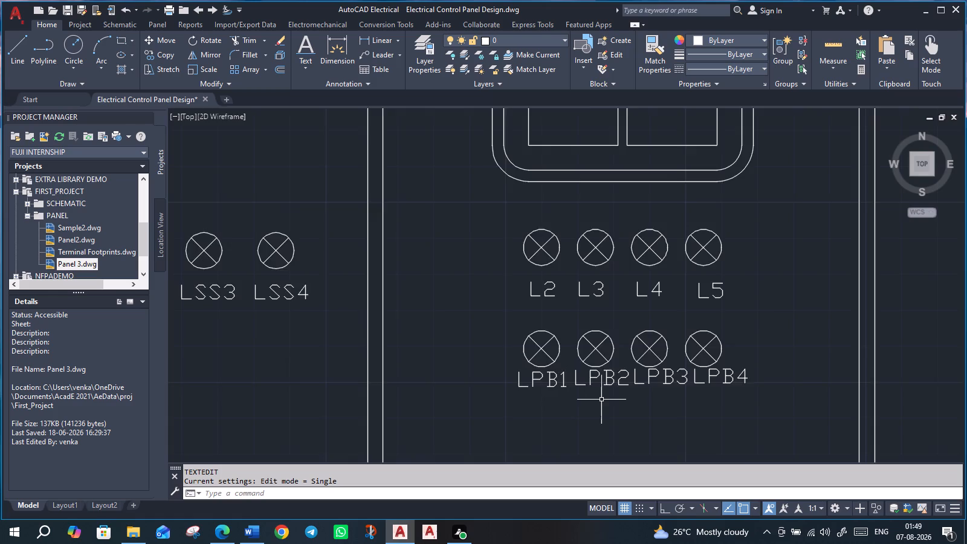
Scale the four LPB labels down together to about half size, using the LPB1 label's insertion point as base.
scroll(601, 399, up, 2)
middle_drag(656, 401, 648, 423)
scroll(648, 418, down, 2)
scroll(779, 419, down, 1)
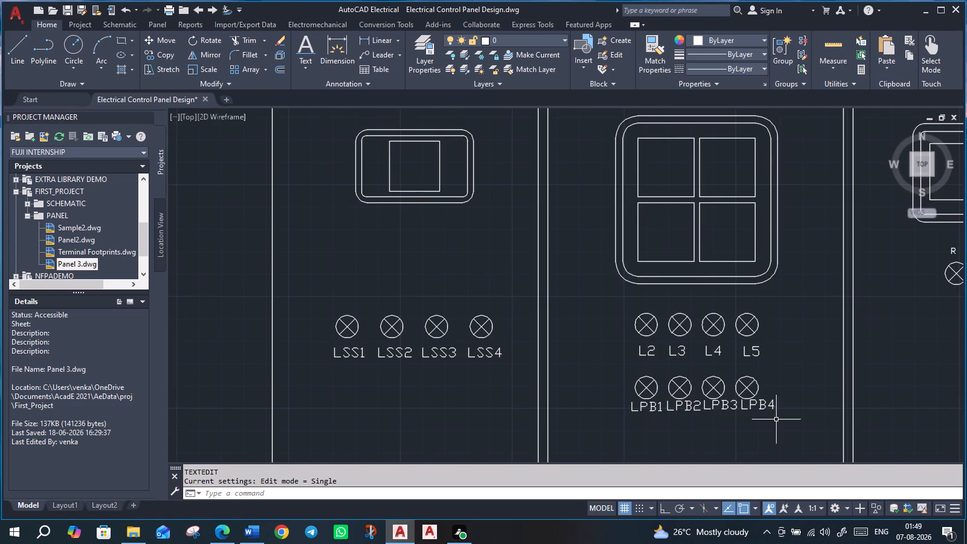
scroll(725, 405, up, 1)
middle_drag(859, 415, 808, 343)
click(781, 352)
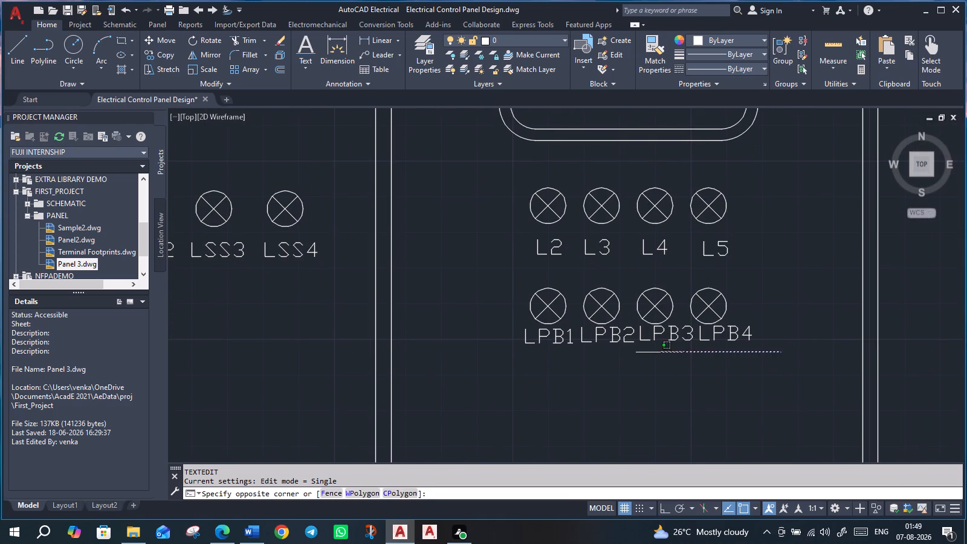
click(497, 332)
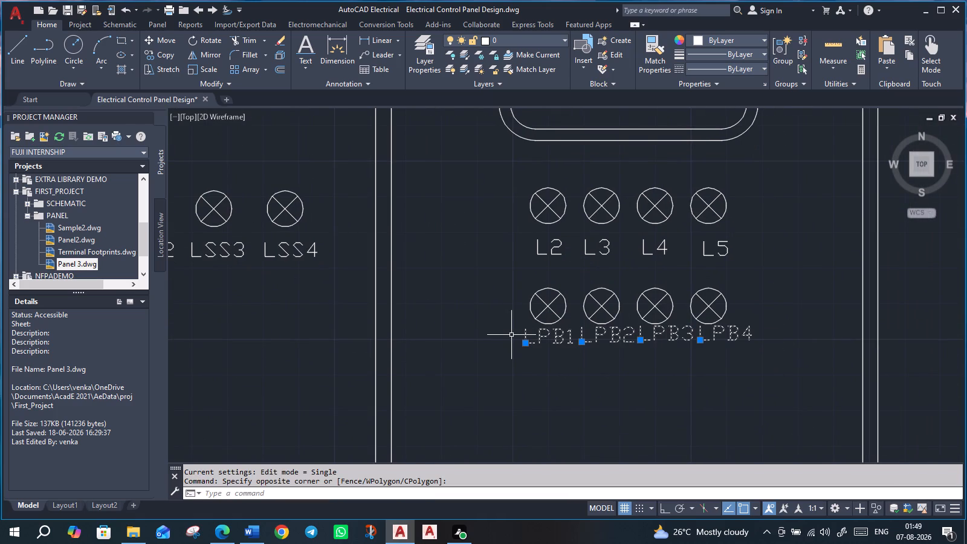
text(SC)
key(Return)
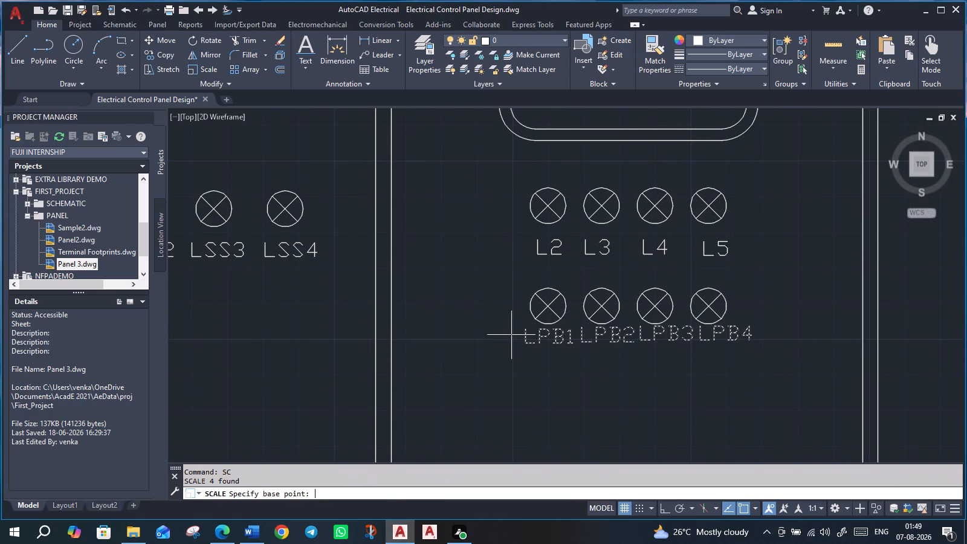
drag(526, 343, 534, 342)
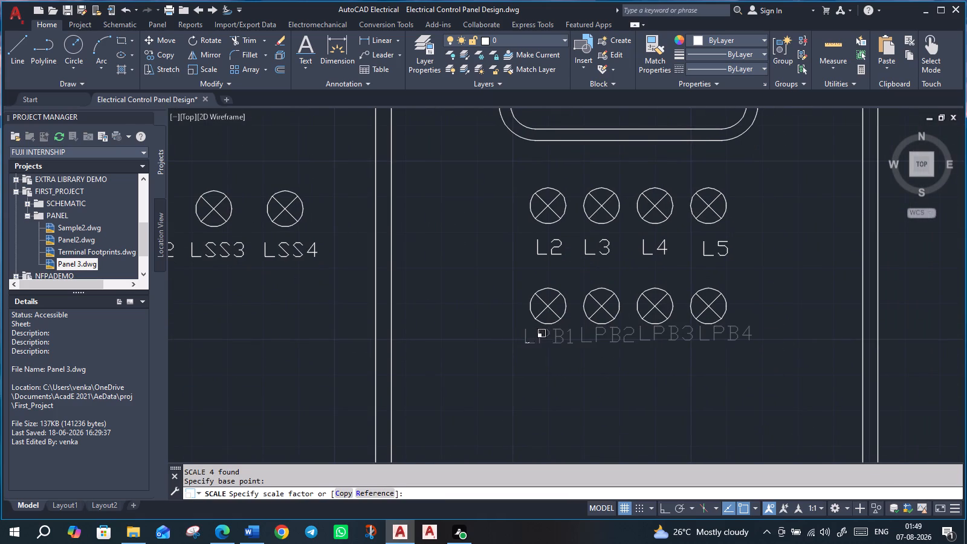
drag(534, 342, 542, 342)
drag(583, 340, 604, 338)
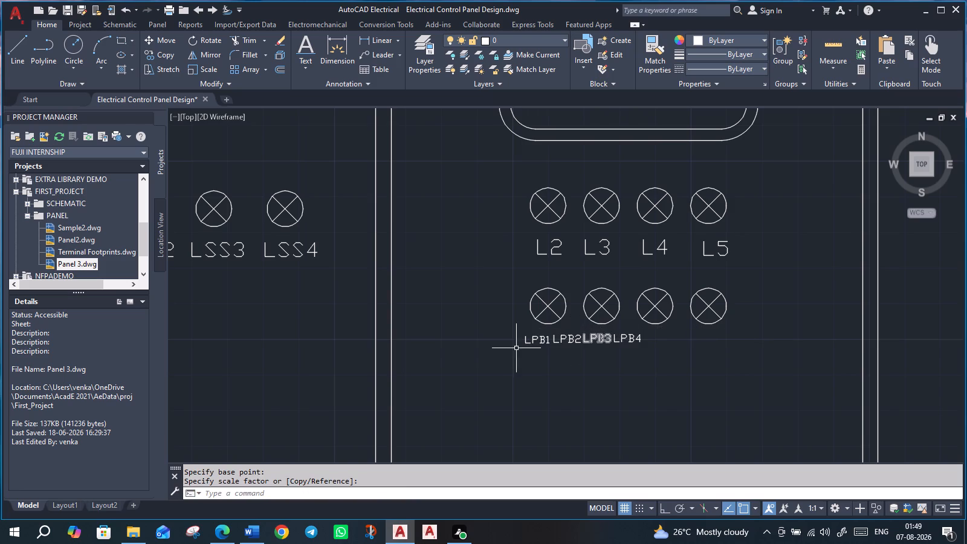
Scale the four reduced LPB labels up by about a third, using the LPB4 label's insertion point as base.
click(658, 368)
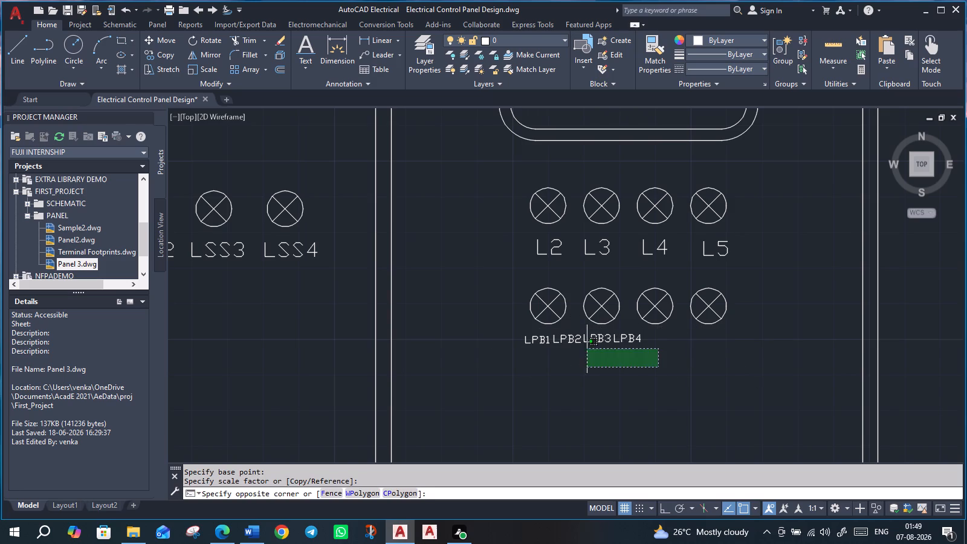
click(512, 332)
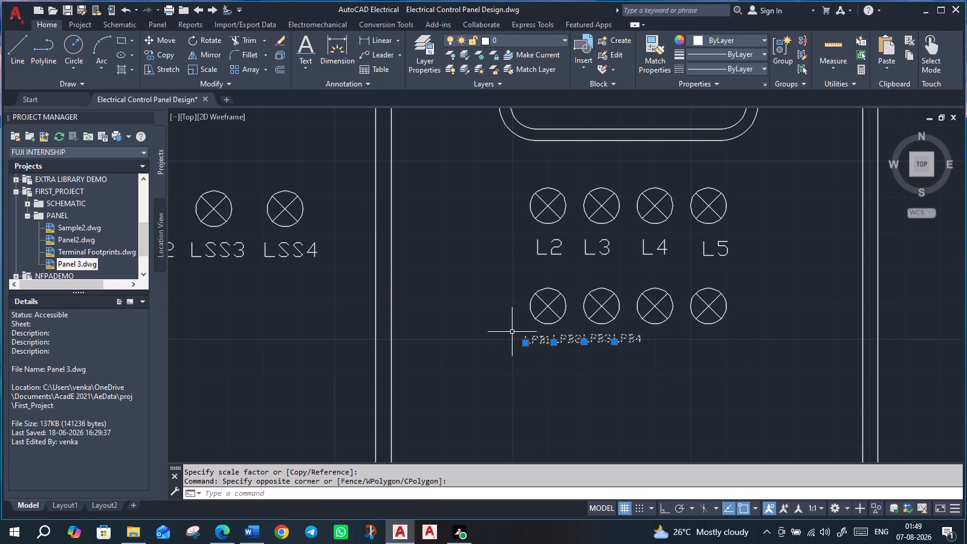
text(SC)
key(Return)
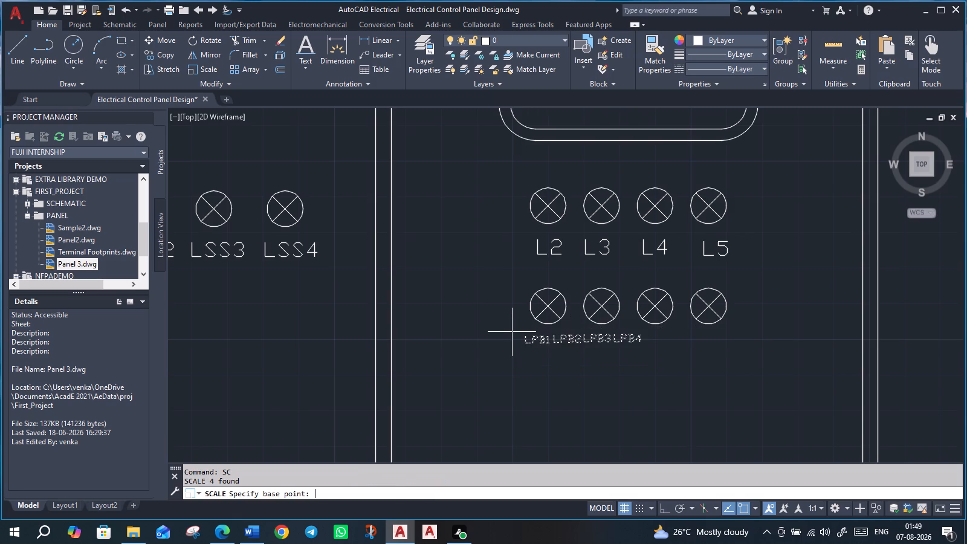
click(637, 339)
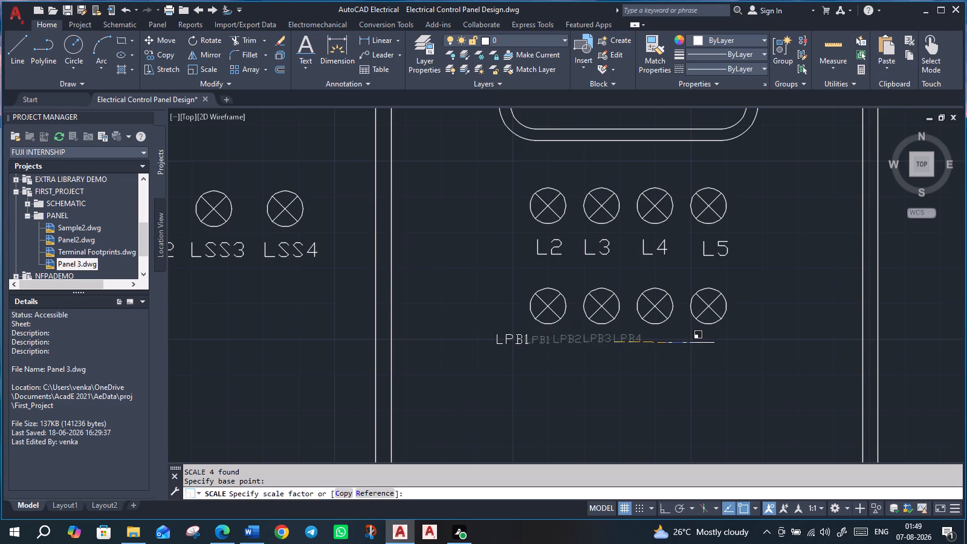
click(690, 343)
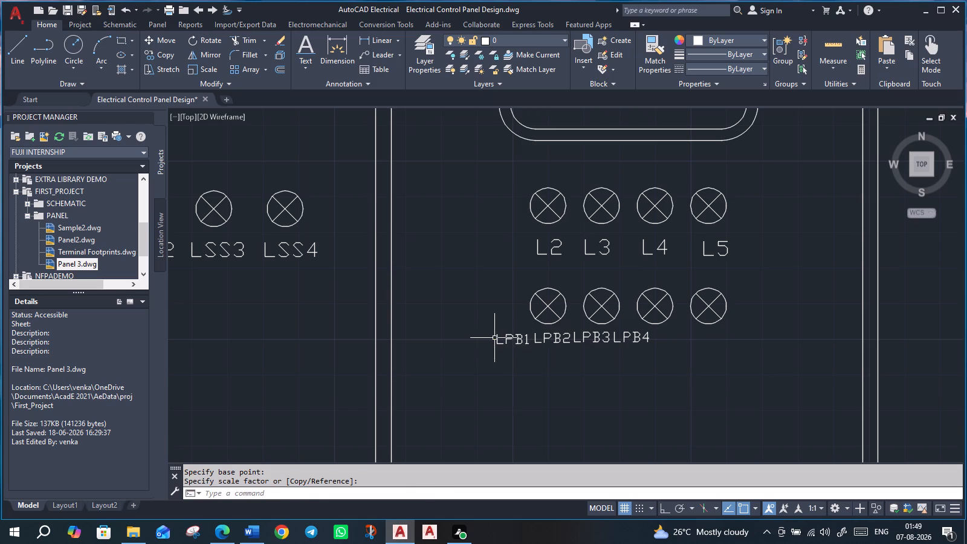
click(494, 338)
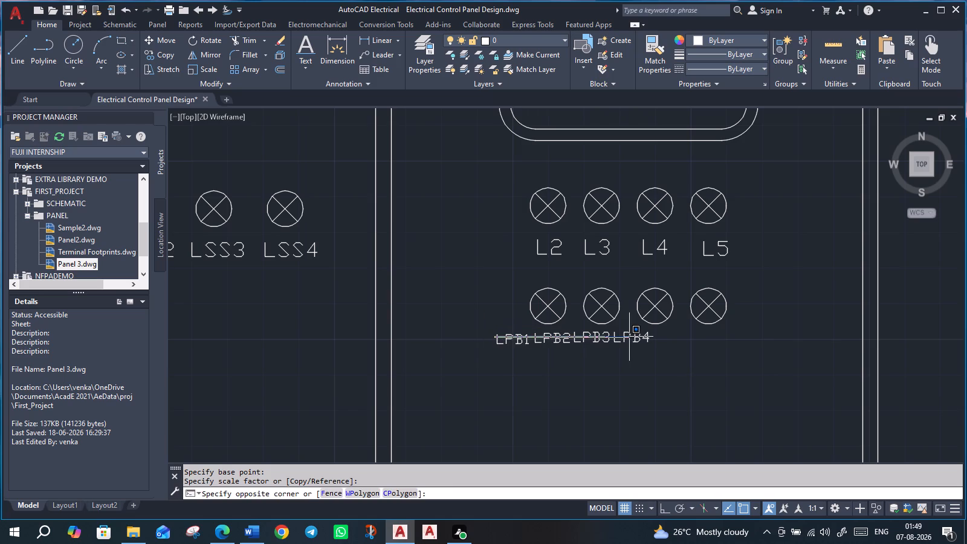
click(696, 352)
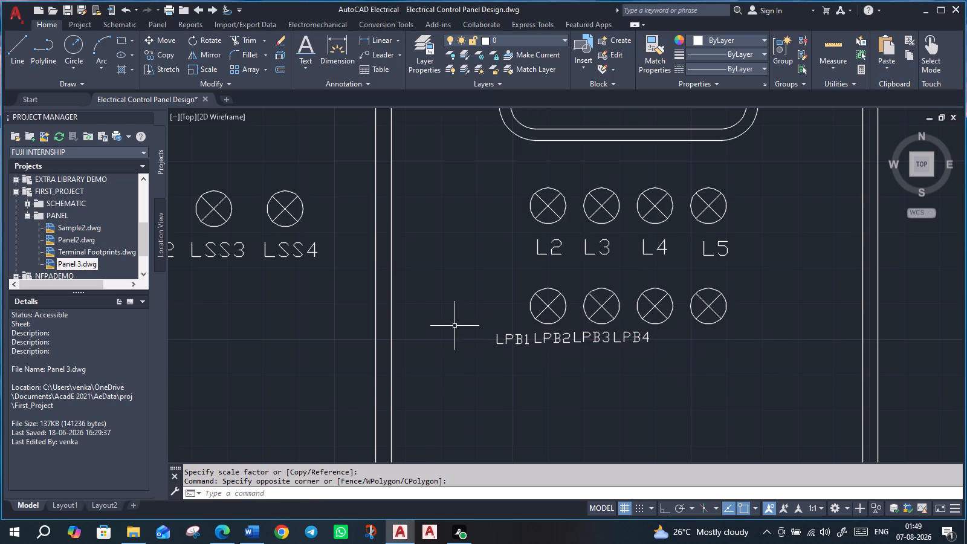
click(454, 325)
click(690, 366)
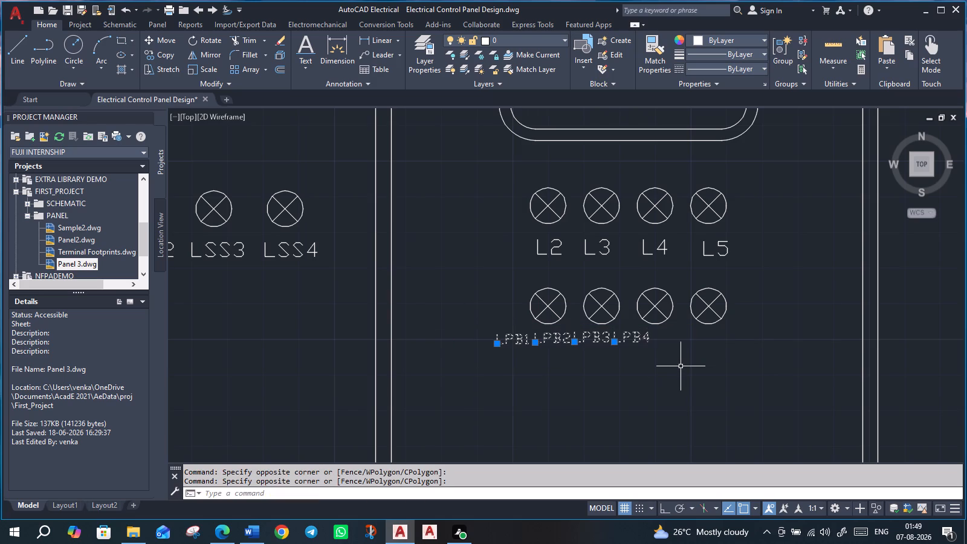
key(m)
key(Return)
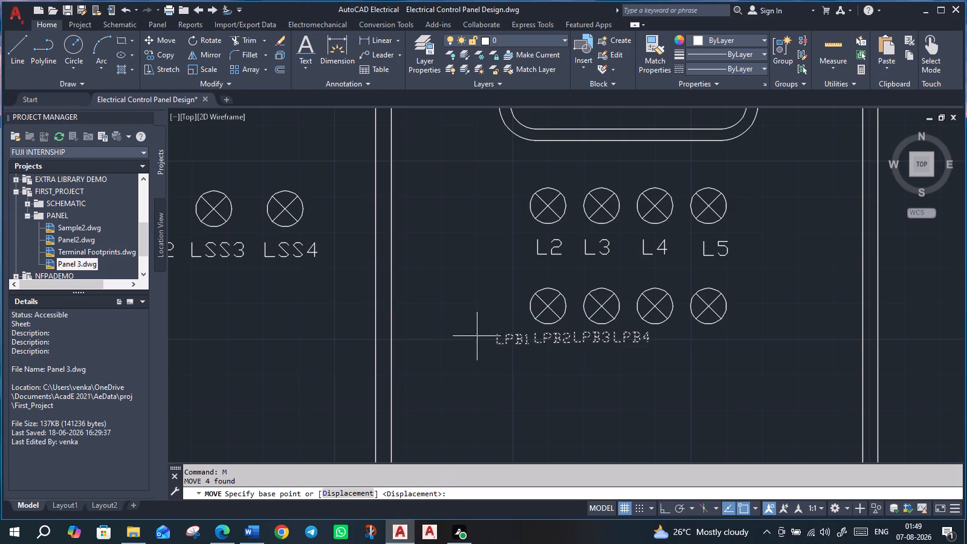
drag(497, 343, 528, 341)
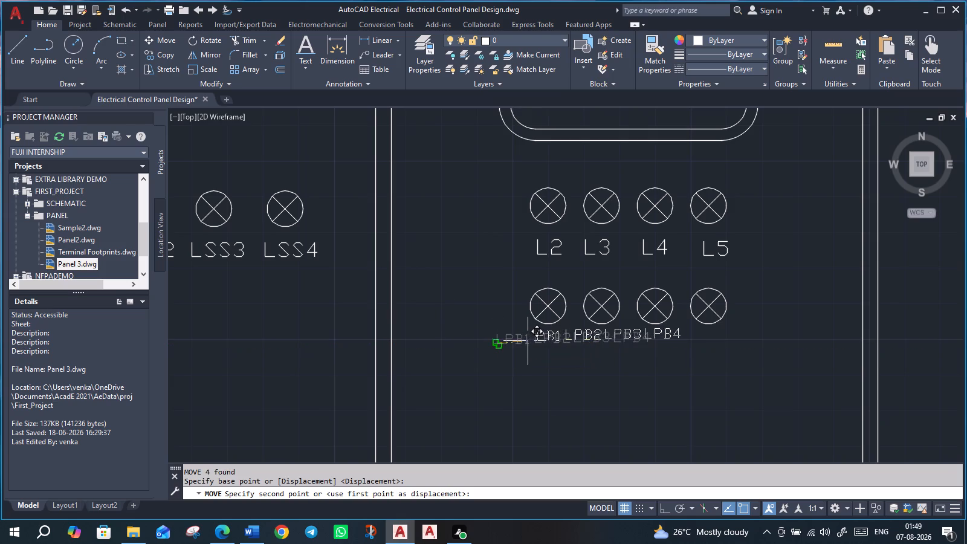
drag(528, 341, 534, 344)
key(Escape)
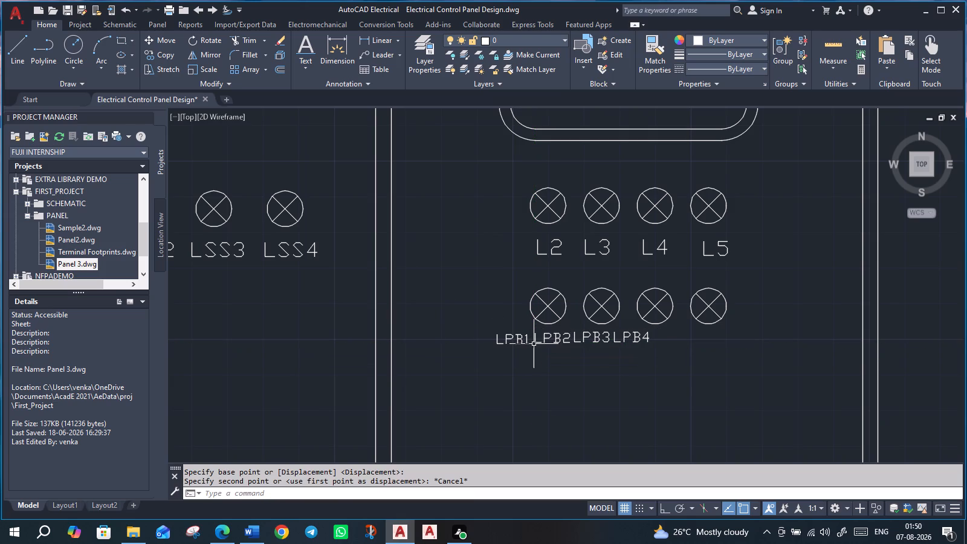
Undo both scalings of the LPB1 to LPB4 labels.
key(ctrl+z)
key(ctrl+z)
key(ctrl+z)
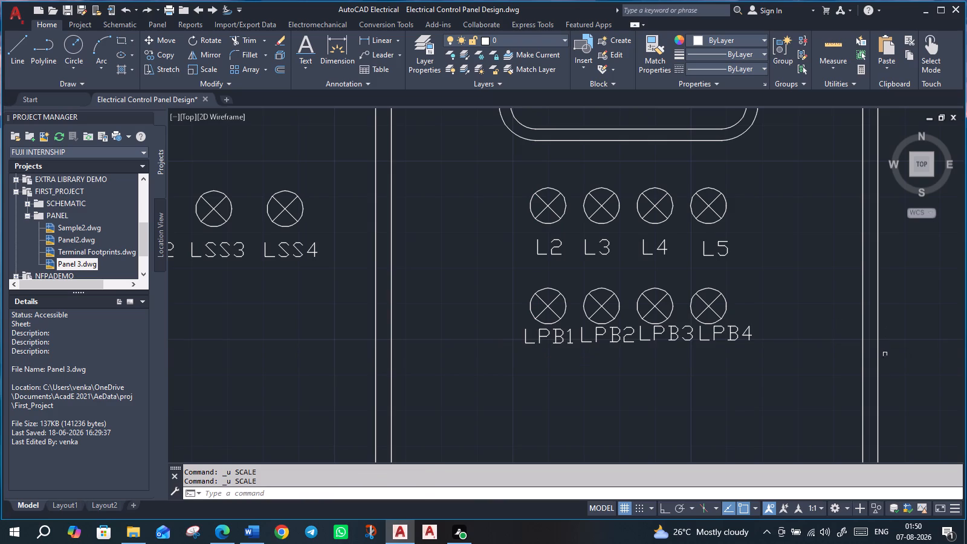
Scale the LPB1 to LPB4 labels down together to about nine-tenths size, using the LPB1 label's insertion point as base.
drag(807, 369, 786, 358)
click(508, 328)
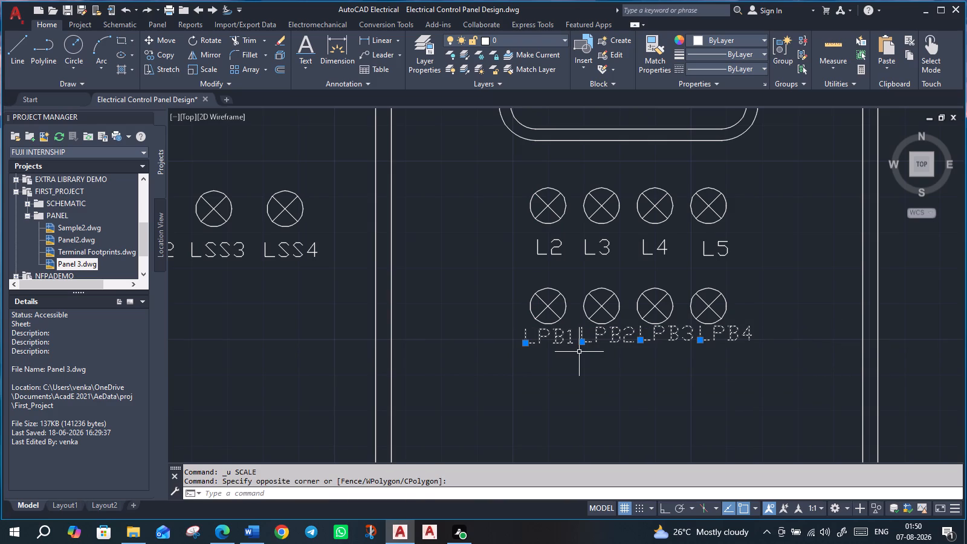
text(SC)
key(Return)
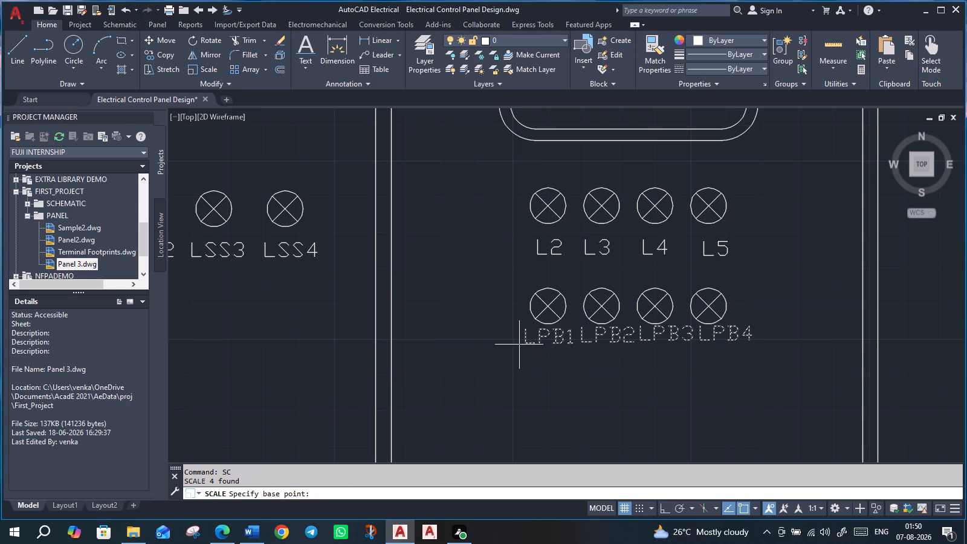
click(525, 345)
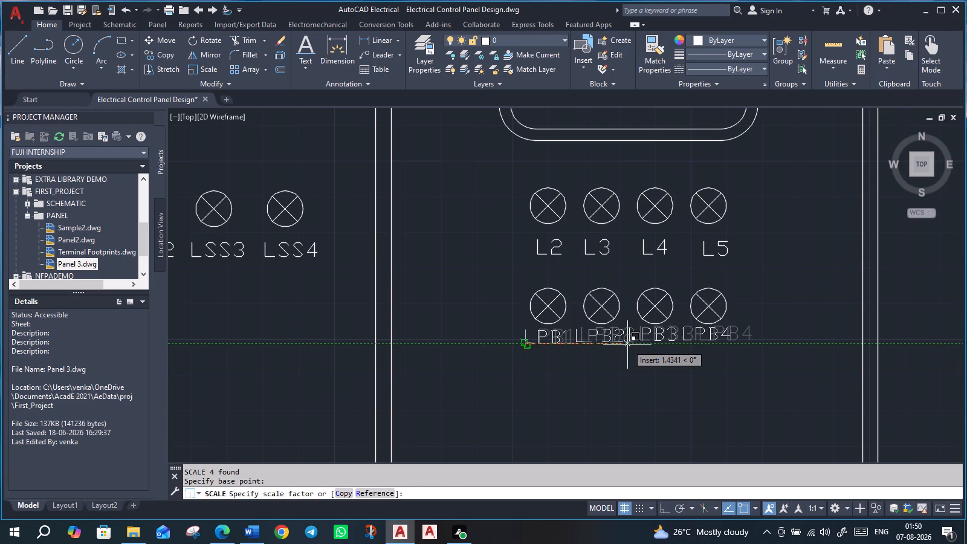
click(627, 345)
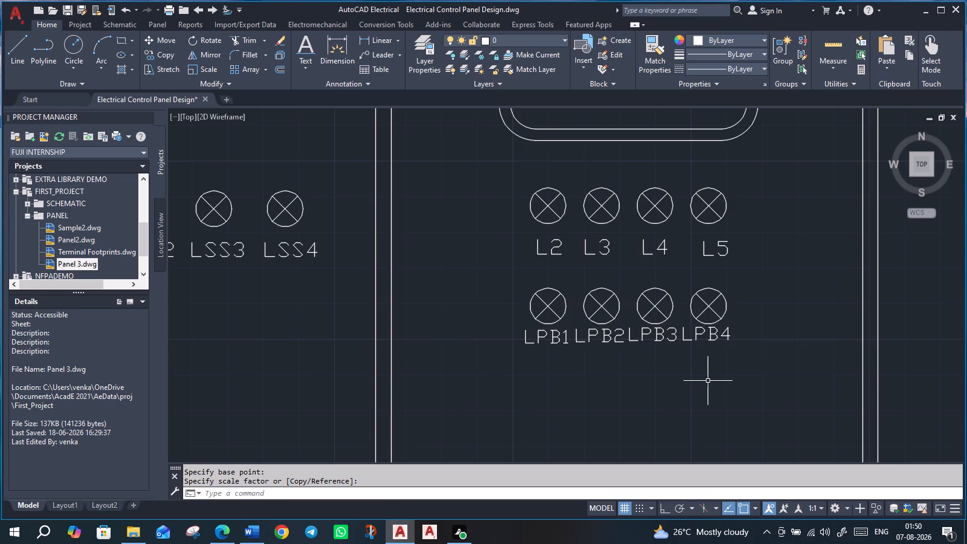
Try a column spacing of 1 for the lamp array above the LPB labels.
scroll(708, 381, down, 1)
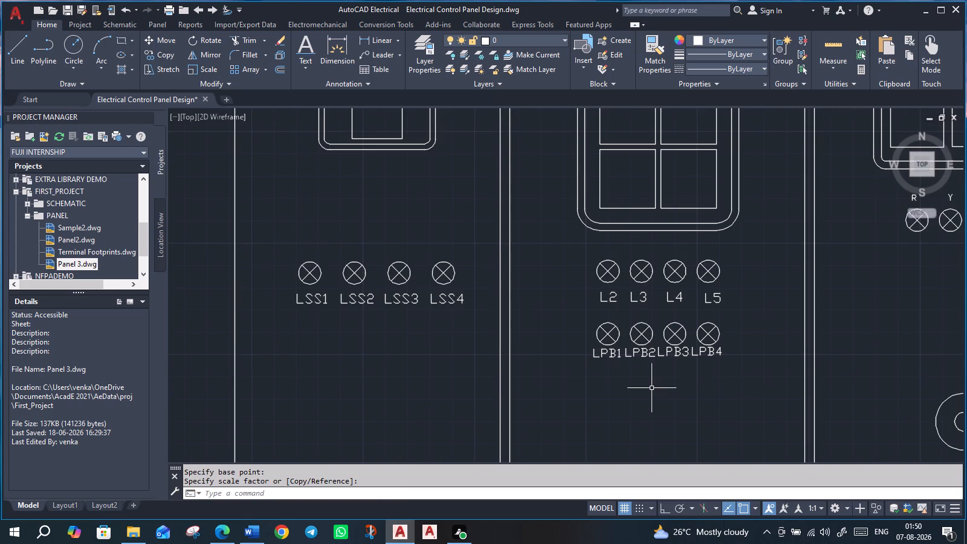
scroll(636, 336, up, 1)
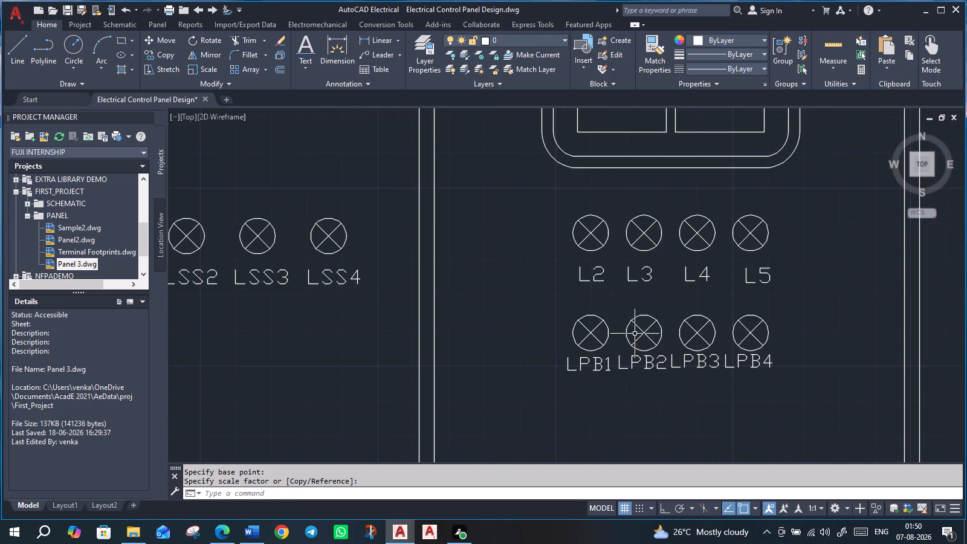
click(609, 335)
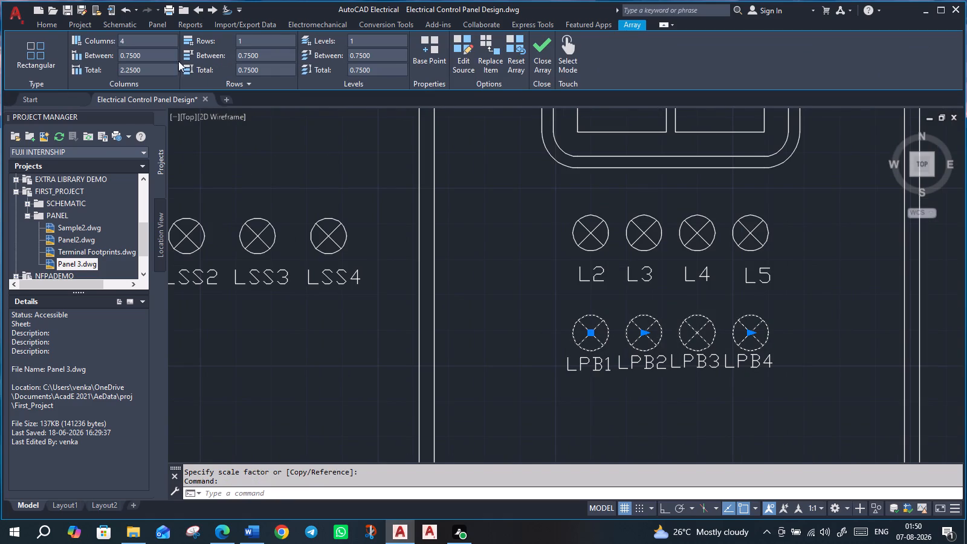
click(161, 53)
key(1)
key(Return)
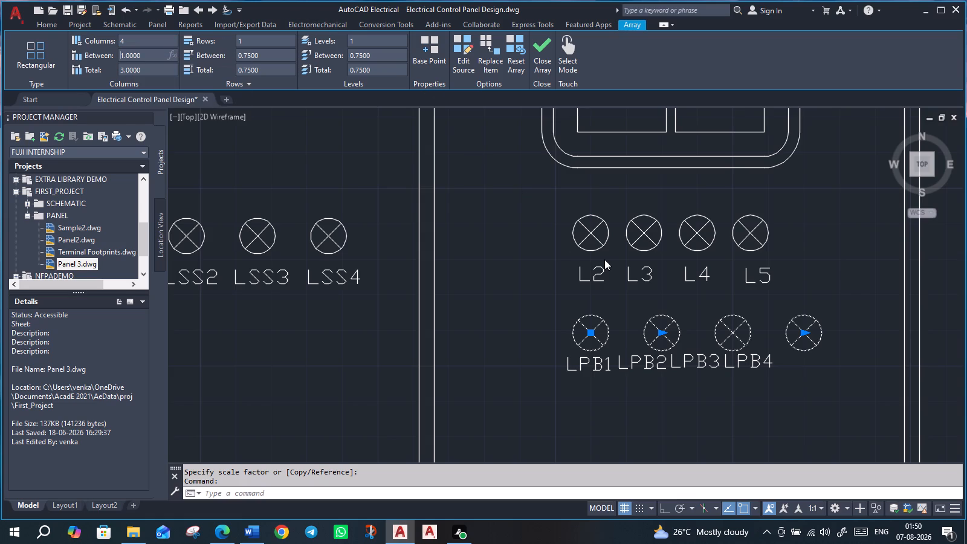
Set the column spacing of the lamp array above the LPB labels to 0.8.
click(154, 62)
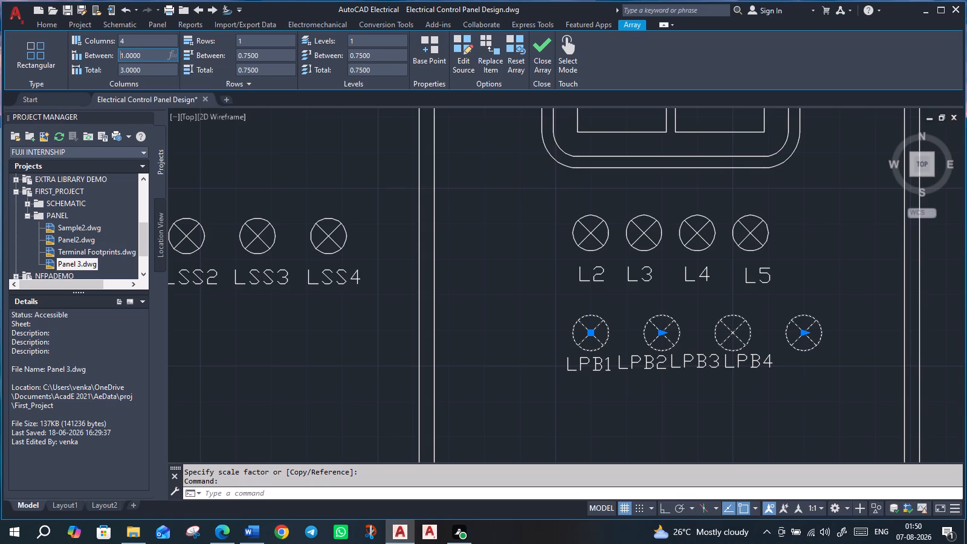
click(140, 50)
drag(143, 54, 80, 53)
key(0)
text(.8)
key(Return)
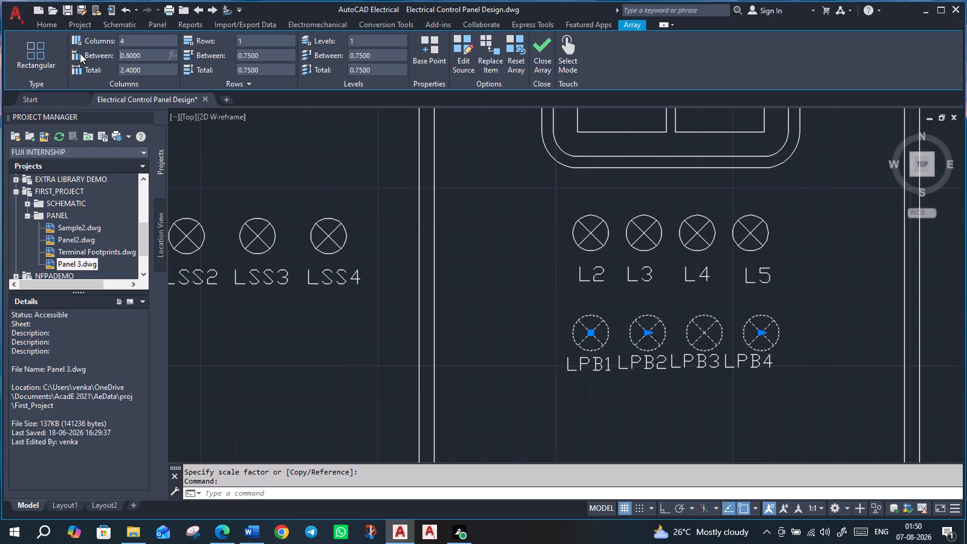
click(859, 327)
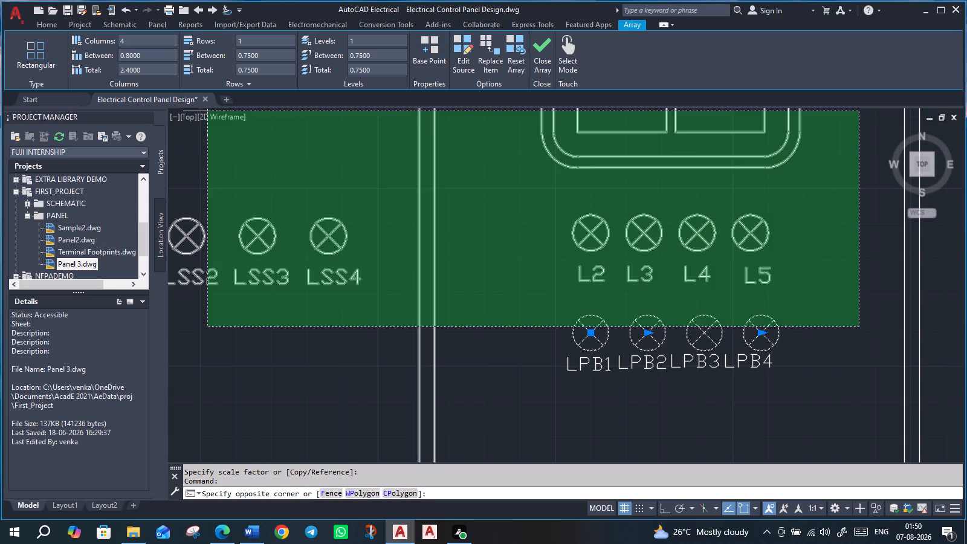
key(Escape)
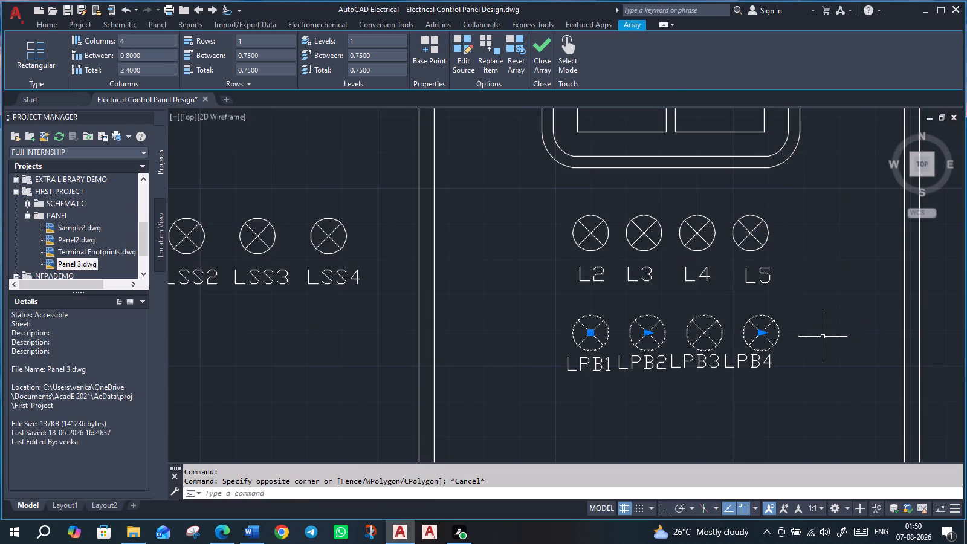
Move the LPB4 and LPB3 labels horizontally to the right so each sits beneath its own lamp.
scroll(768, 369, up, 2)
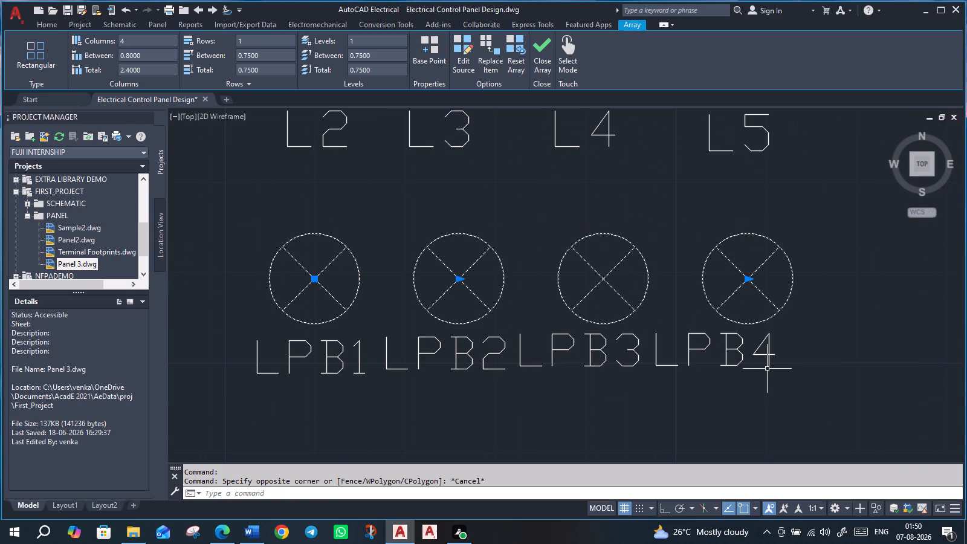
click(703, 334)
drag(658, 363, 697, 368)
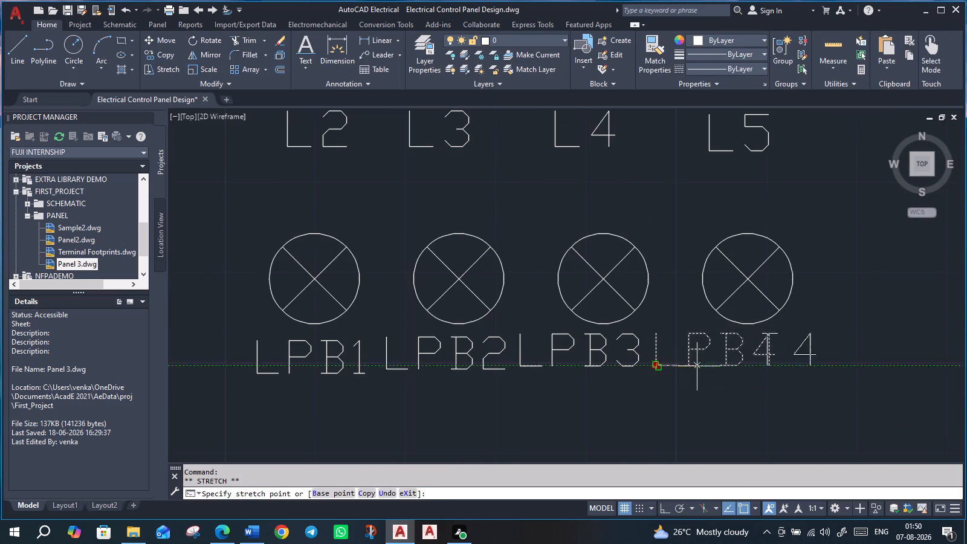
drag(697, 368, 700, 367)
click(700, 367)
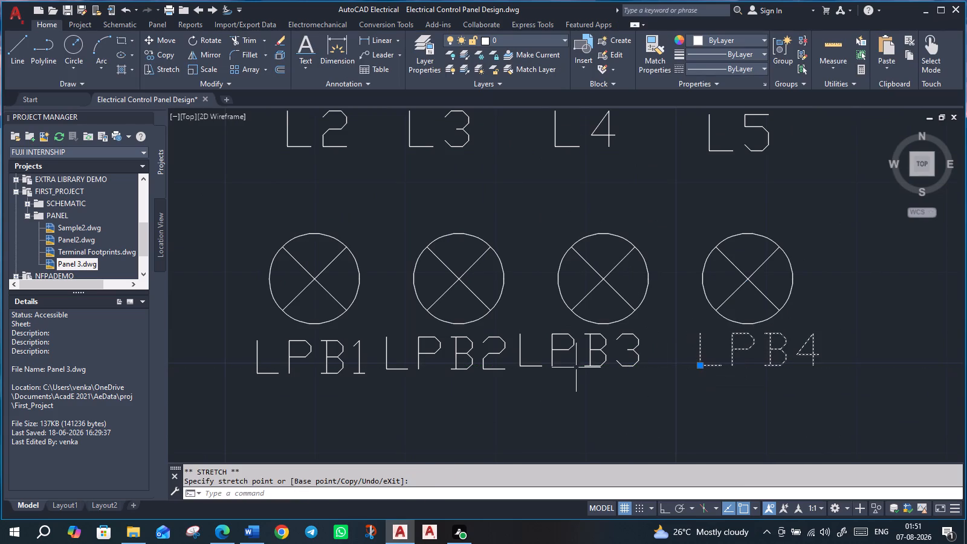
click(526, 365)
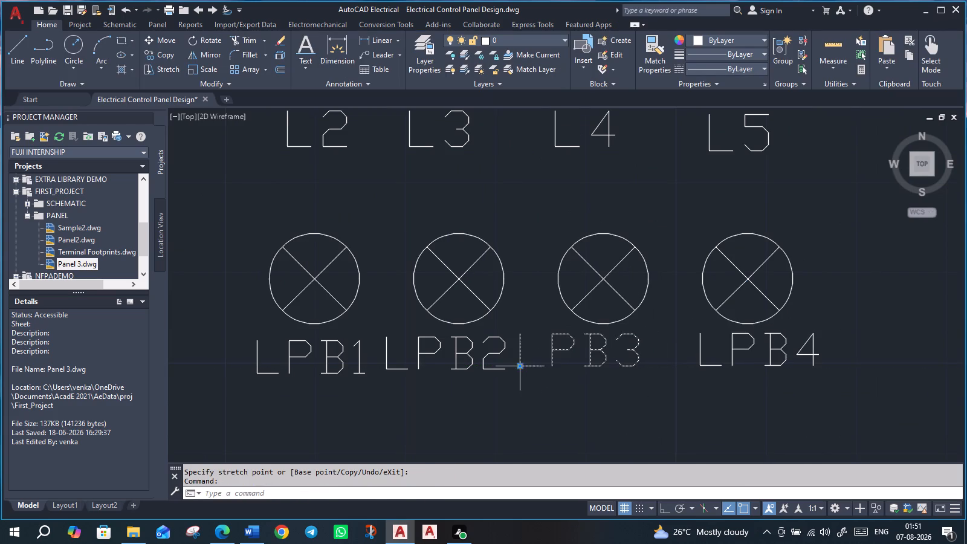
drag(517, 367, 550, 371)
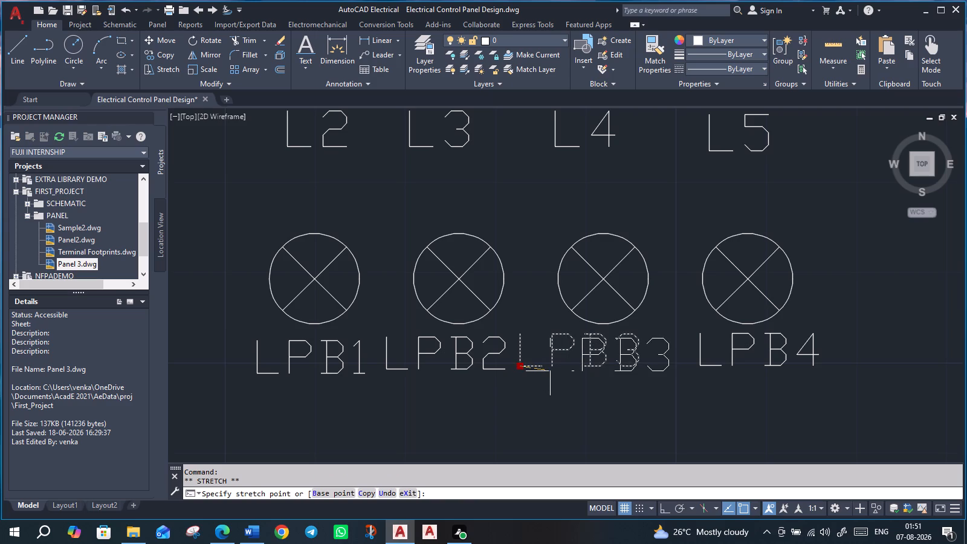
click(549, 366)
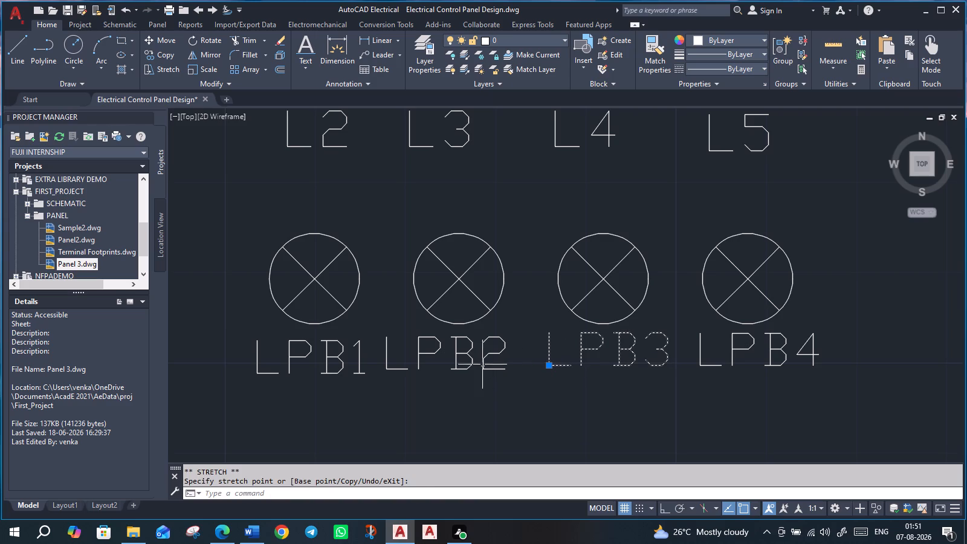
Move the LPB2 and LPB1 labels right and slightly up, beneath their lamps and level with the LPB3 label.
click(398, 368)
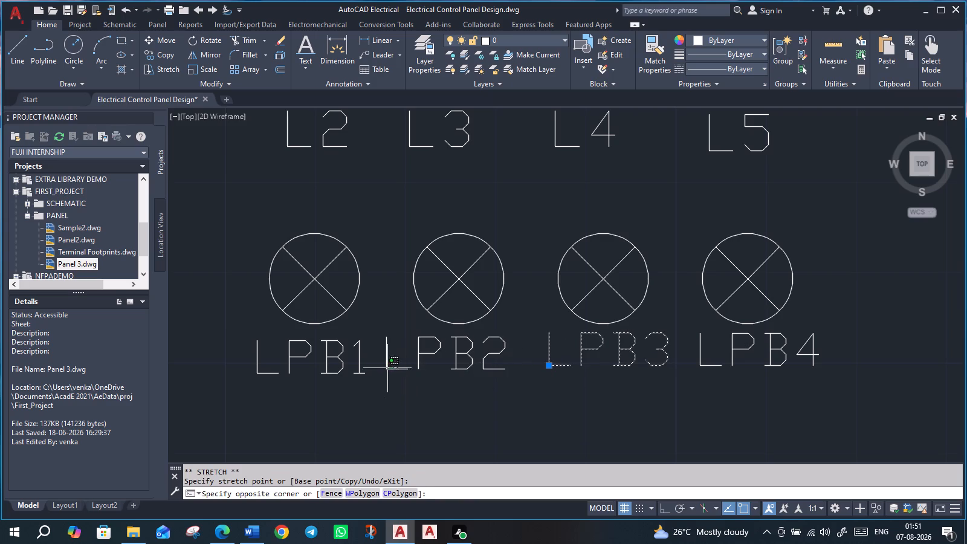
click(388, 368)
click(420, 366)
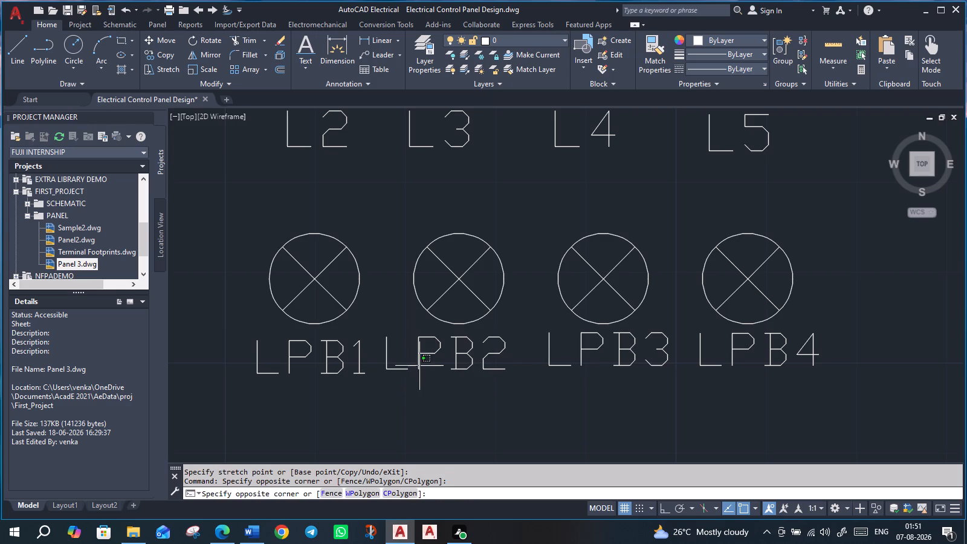
click(399, 370)
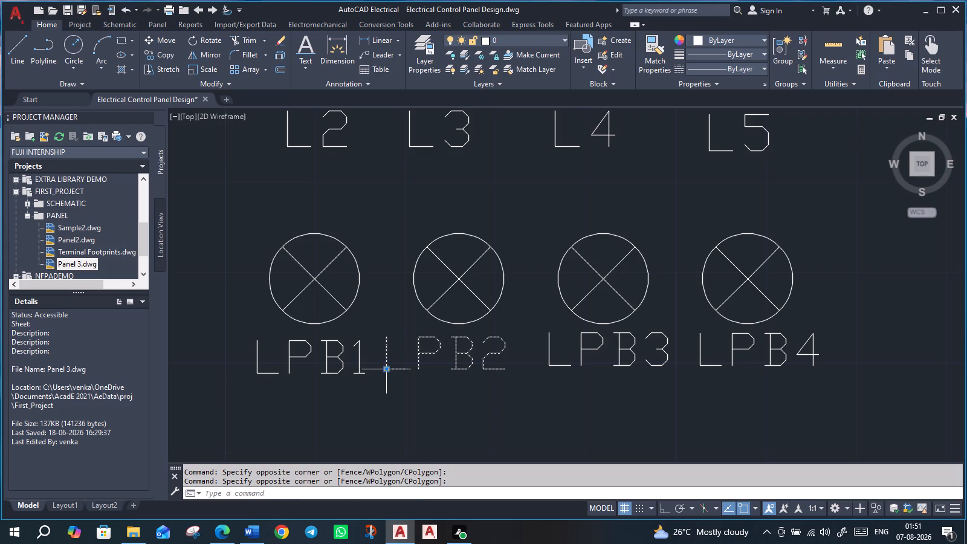
drag(387, 371, 407, 371)
click(406, 367)
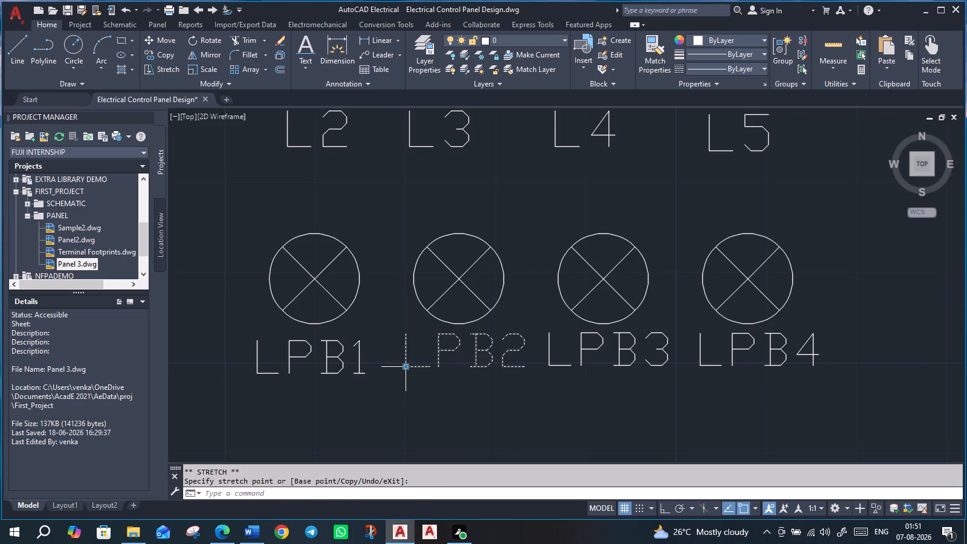
click(358, 372)
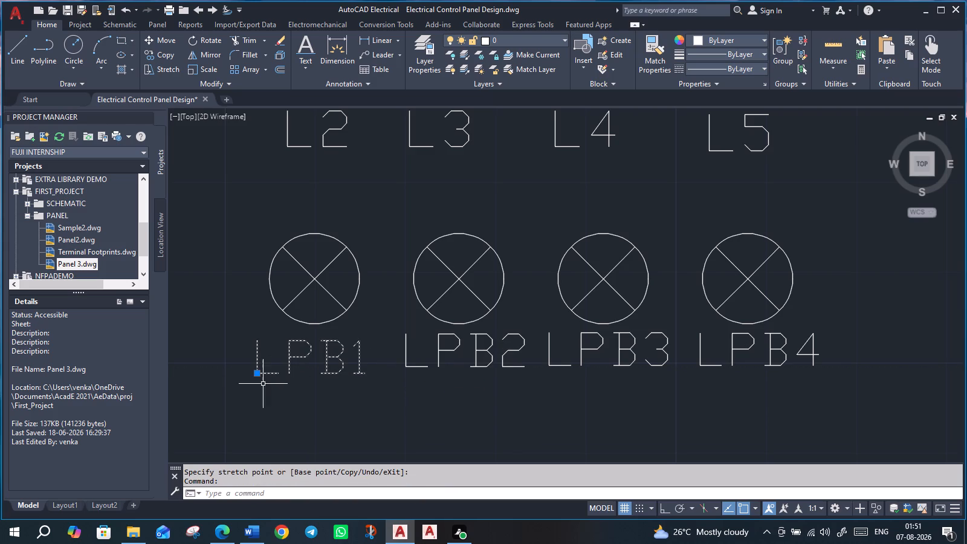
click(258, 374)
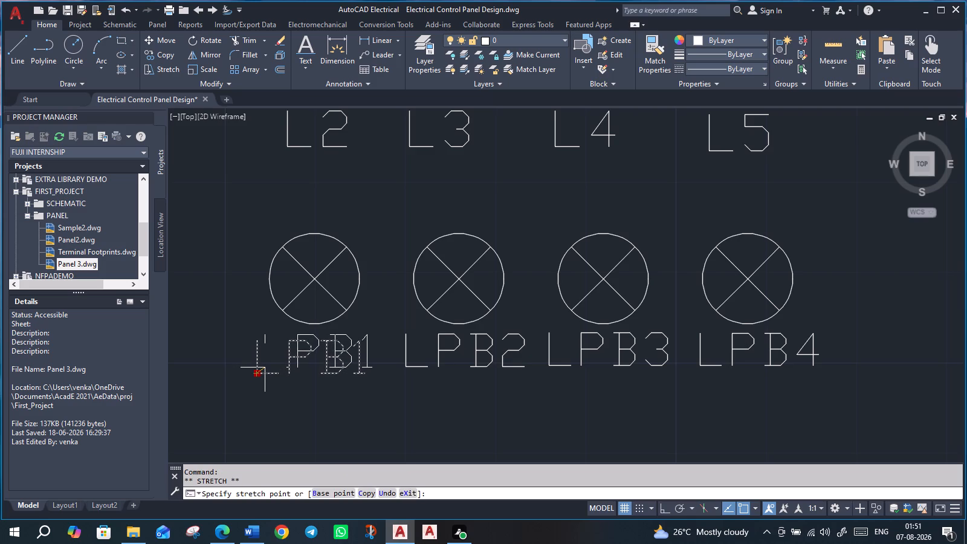
click(268, 368)
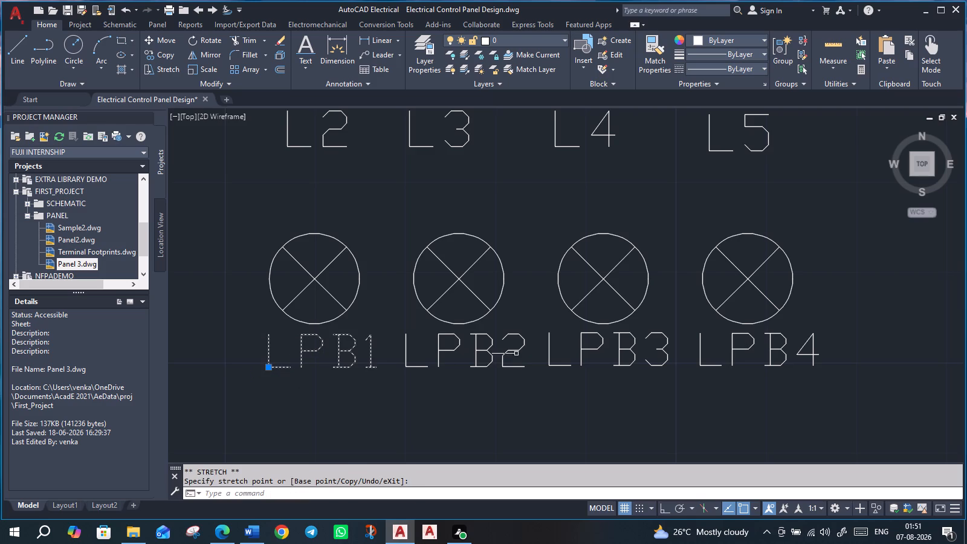
click(775, 396)
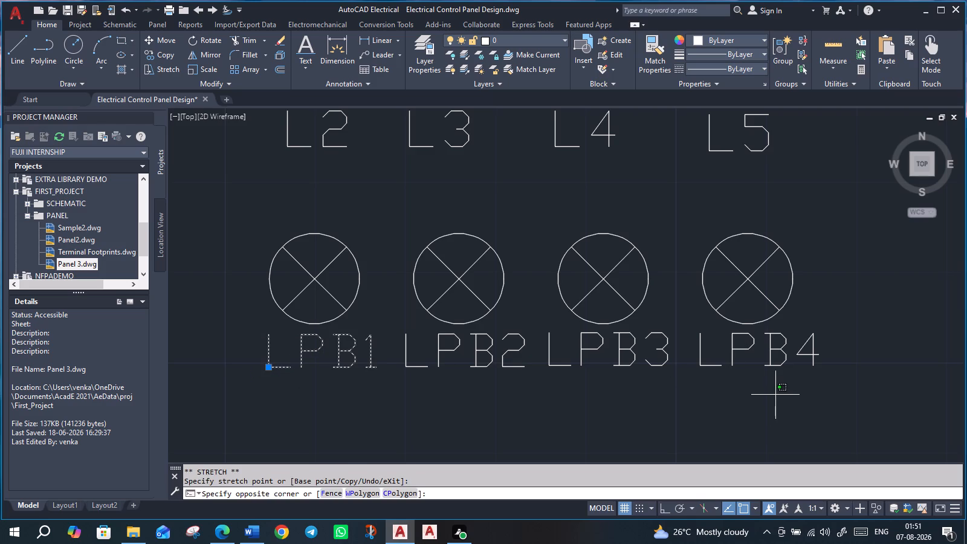
key(Escape)
key(Escape)
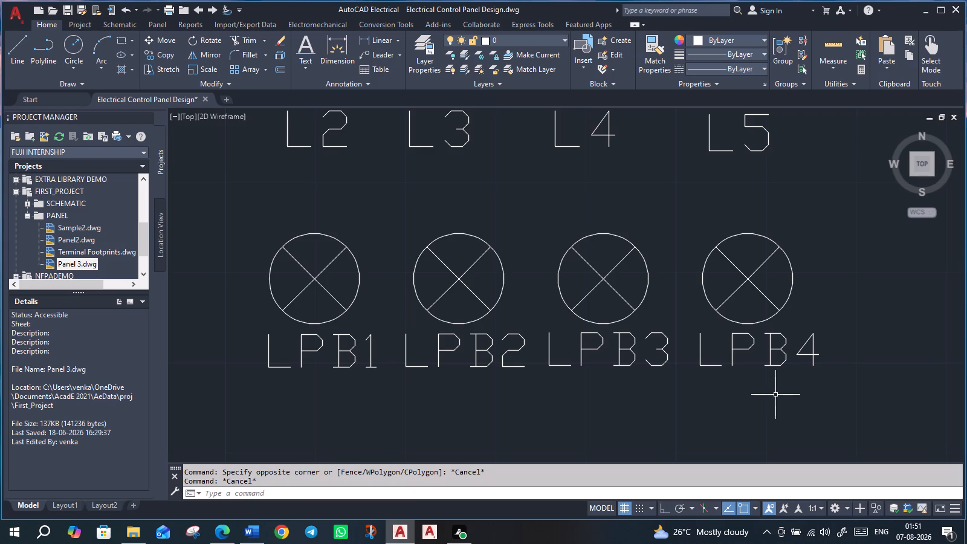
Review the lamp and label layout across all three doors of the whole panel.
scroll(743, 358, down, 2)
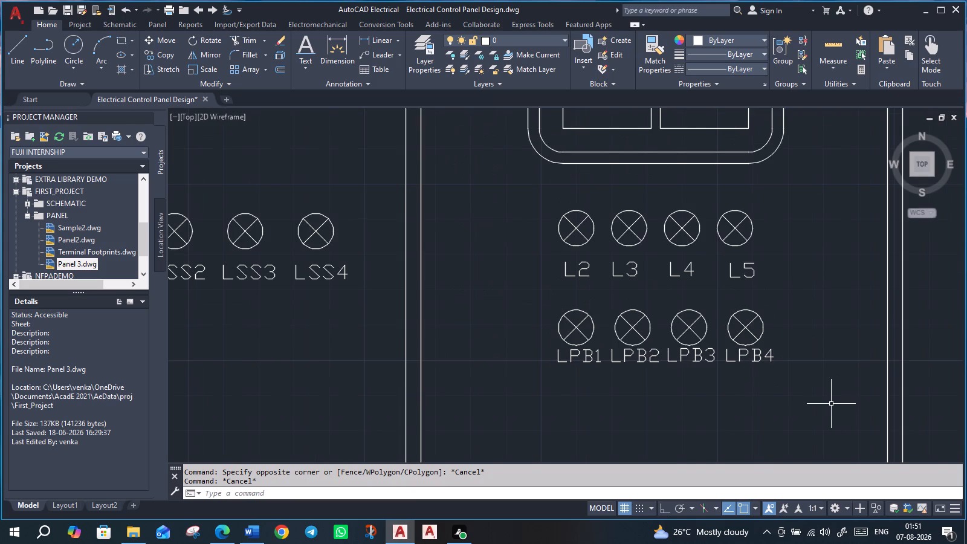
scroll(828, 400, down, 1)
middle_drag(827, 398, 790, 352)
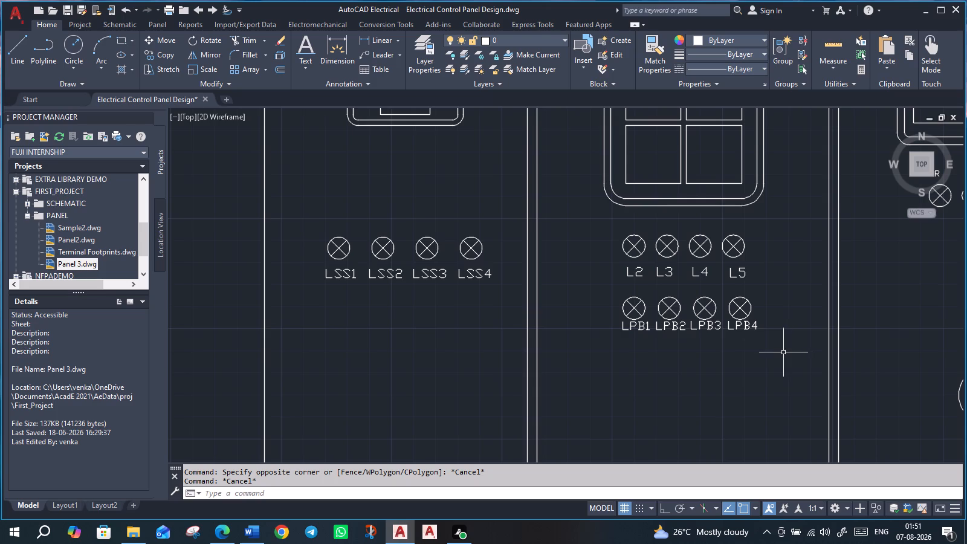
scroll(783, 352, down, 1)
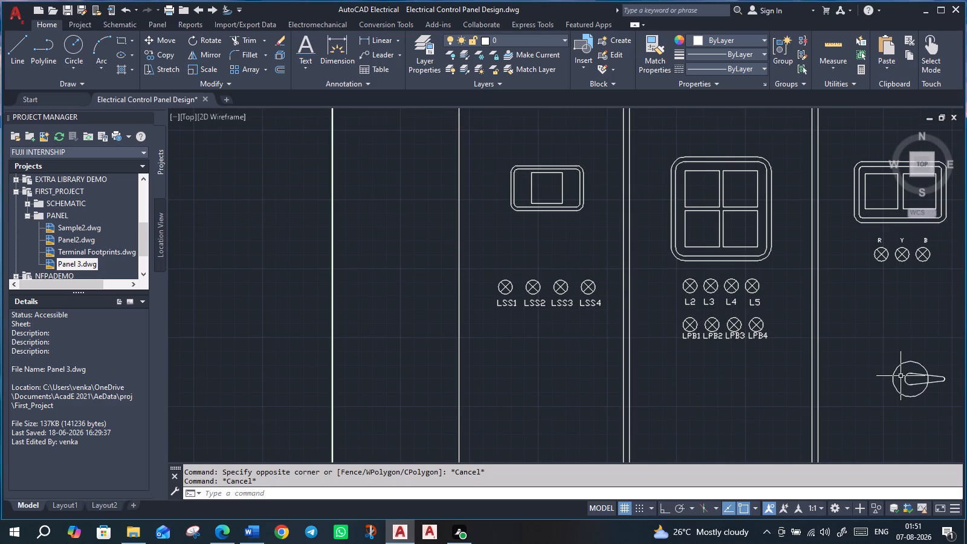
middle_drag(901, 376, 754, 372)
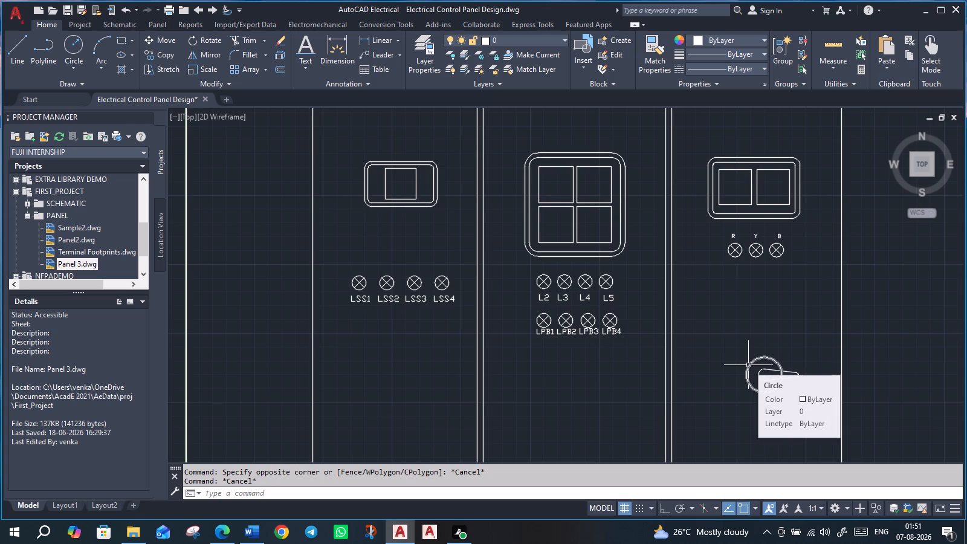
scroll(747, 364, down, 1)
middle_drag(803, 340, 772, 297)
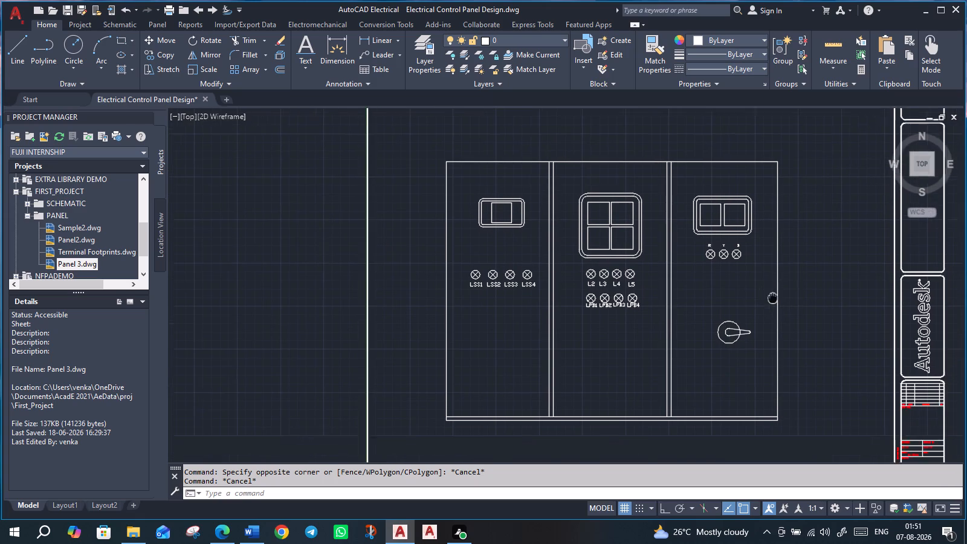
Draw a vertical line about 2.15 long, ending on the panel's top edge near the midpoint above the middle door.
middle_drag(772, 297, 771, 296)
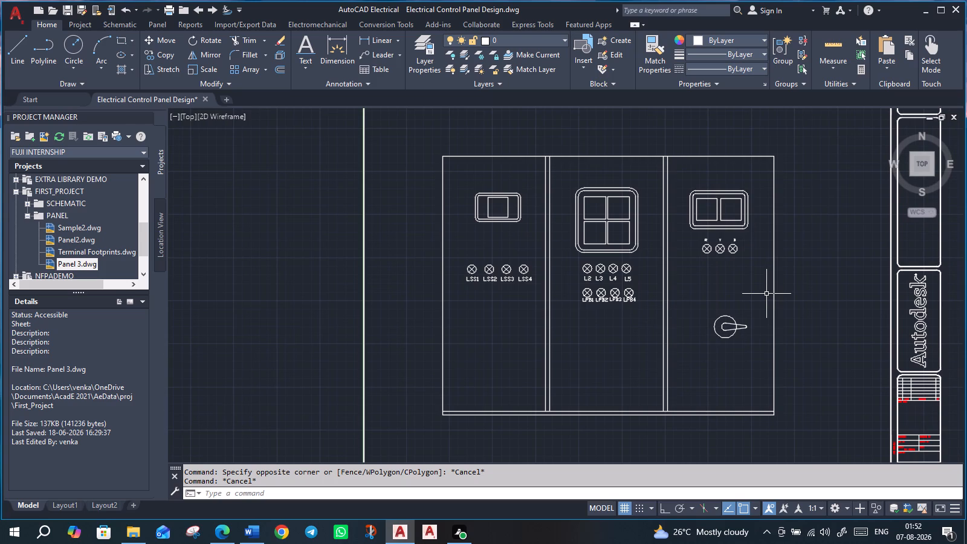
middle_drag(734, 285, 708, 426)
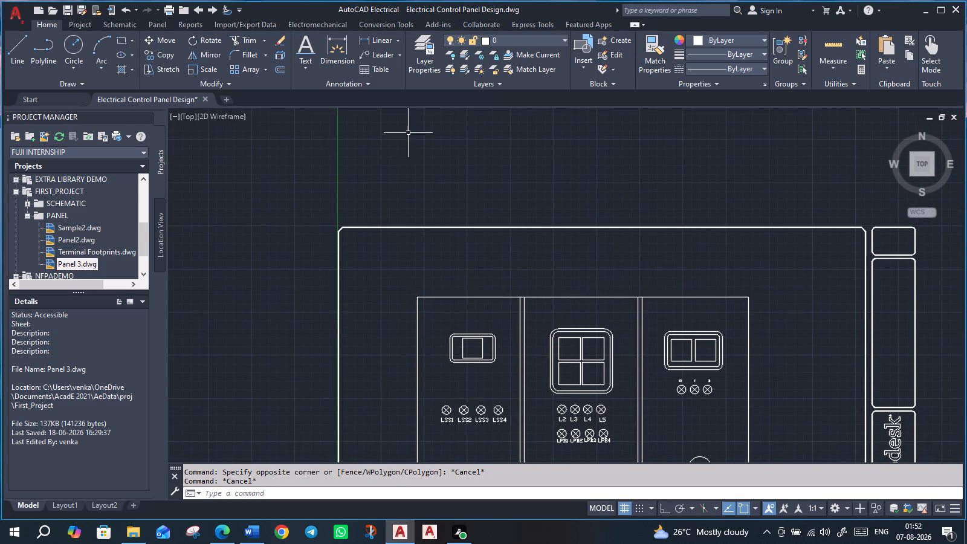
click(21, 44)
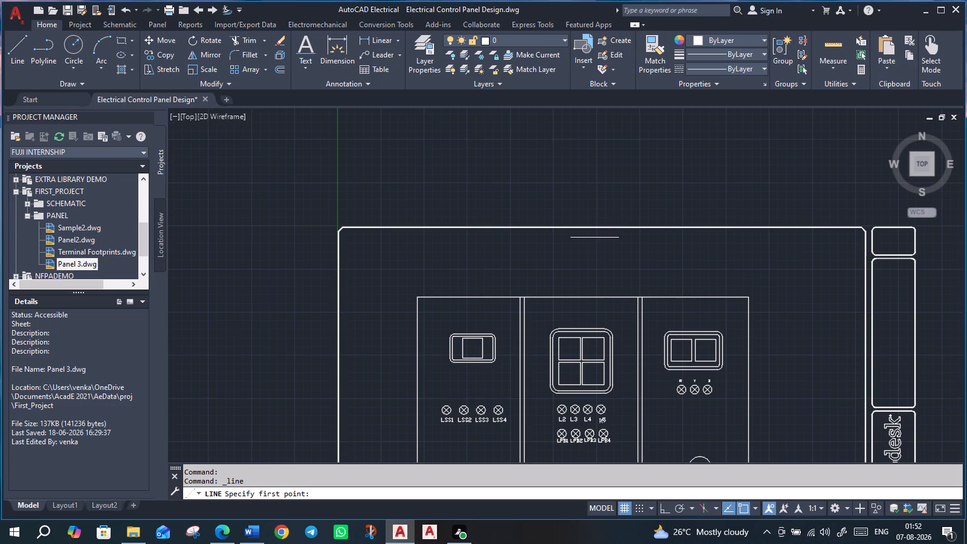
scroll(652, 230, down, 1)
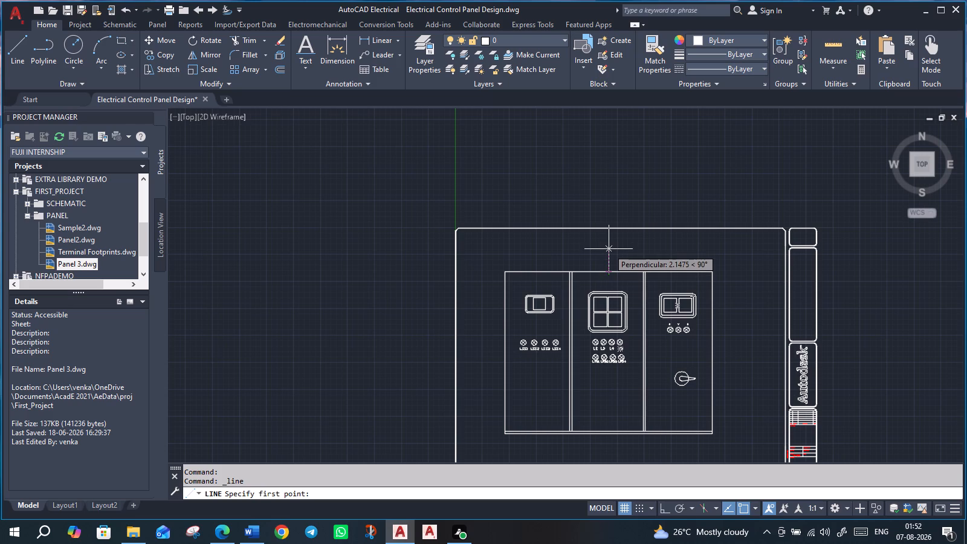
click(609, 249)
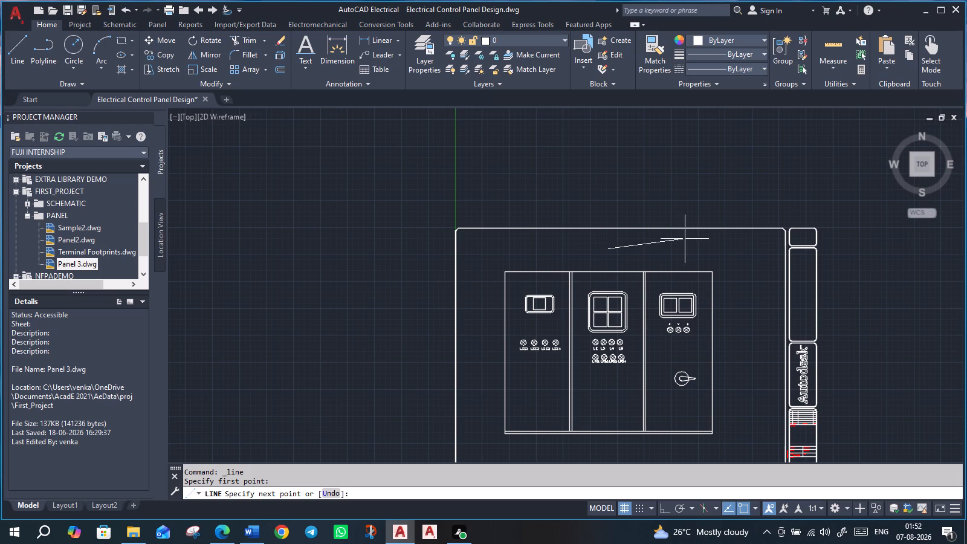
scroll(623, 248, up, 2)
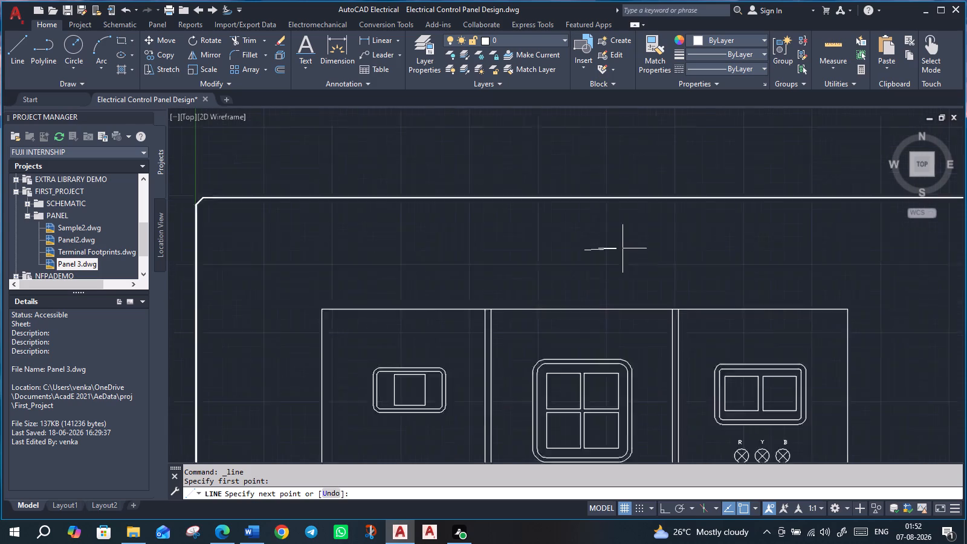
scroll(623, 248, up, 1)
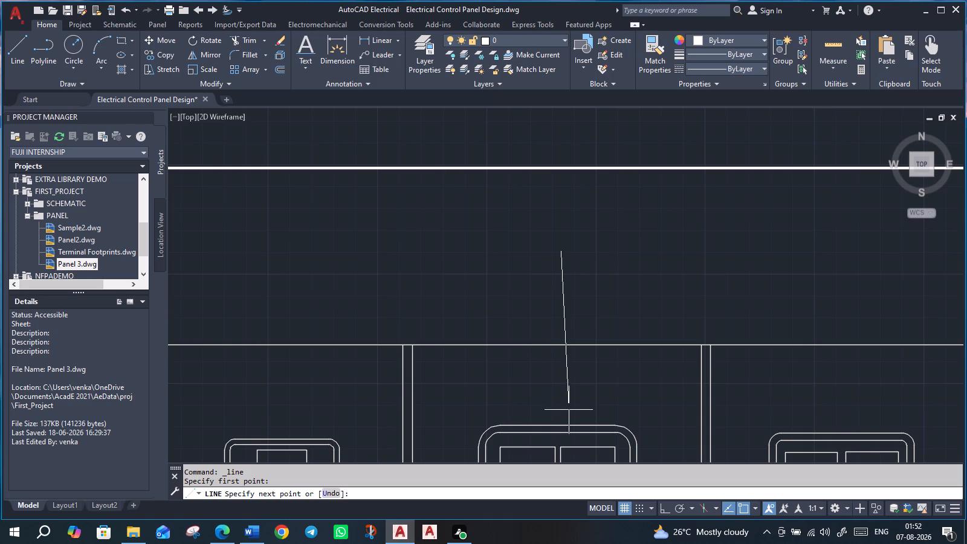
scroll(571, 404, down, 1)
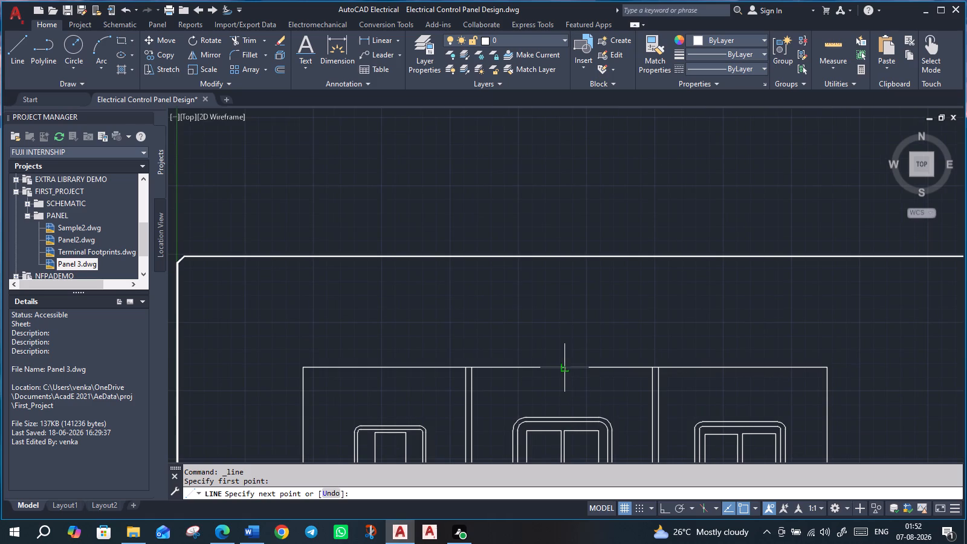
click(567, 371)
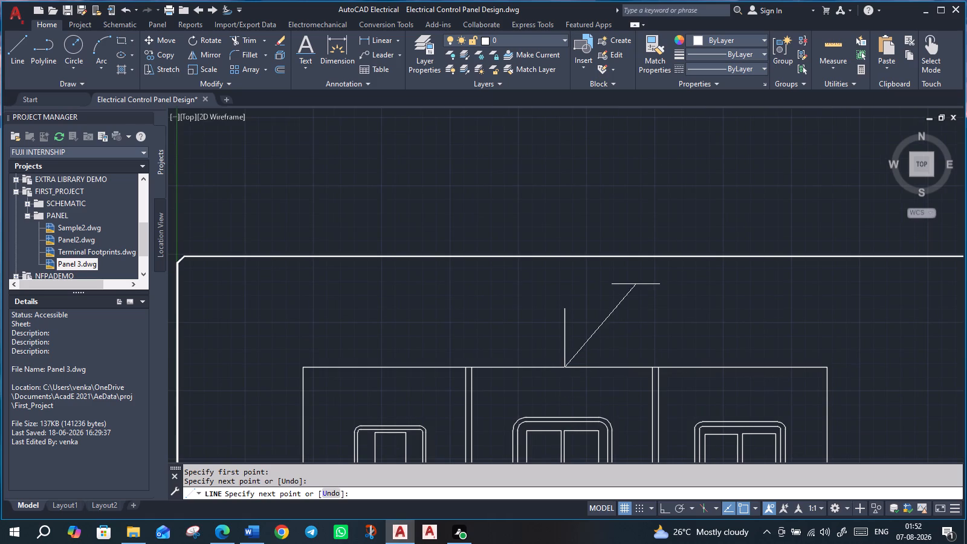
key(Escape)
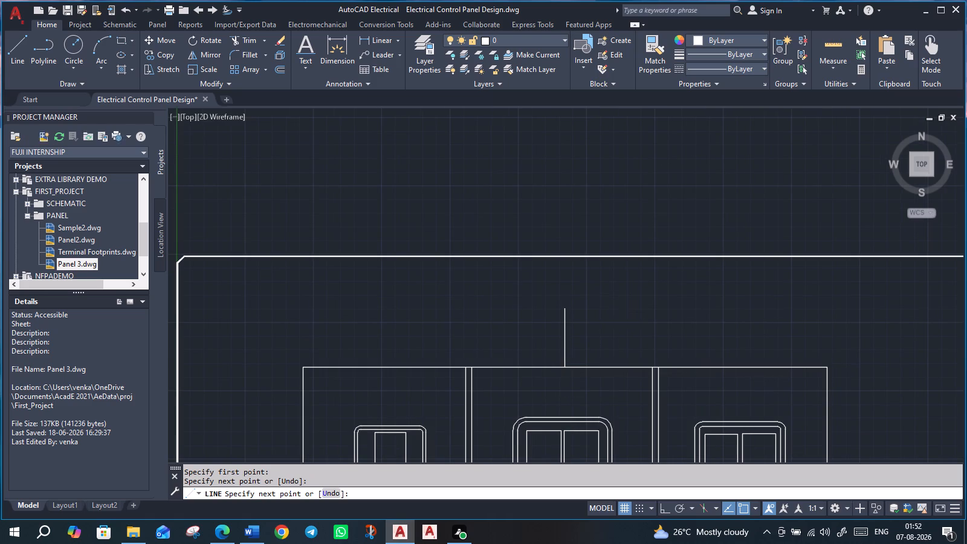
Draw a horizontal line across the vertical line's upper end, extending about 0.68 to its right and slightly further to its left.
key(l)
key(Return)
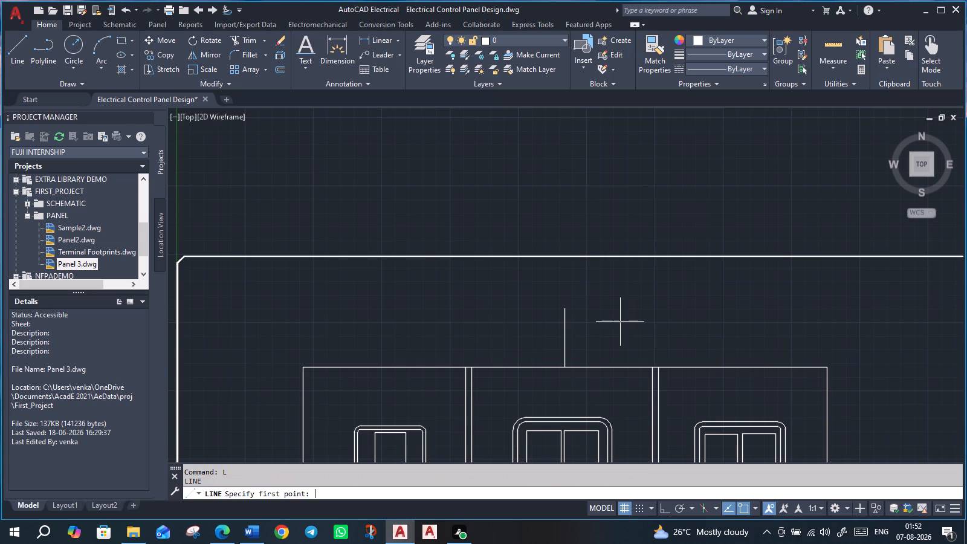
scroll(552, 322, up, 1)
click(569, 302)
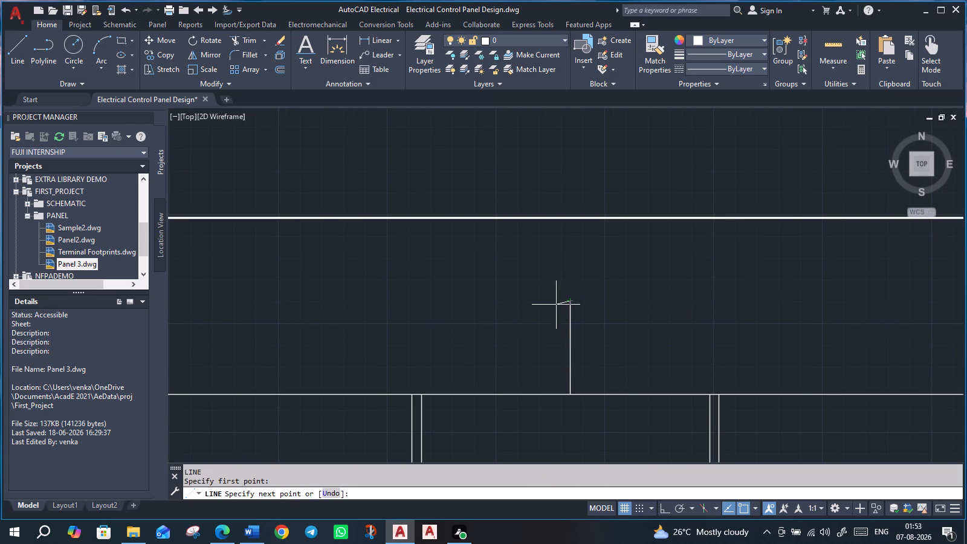
click(600, 302)
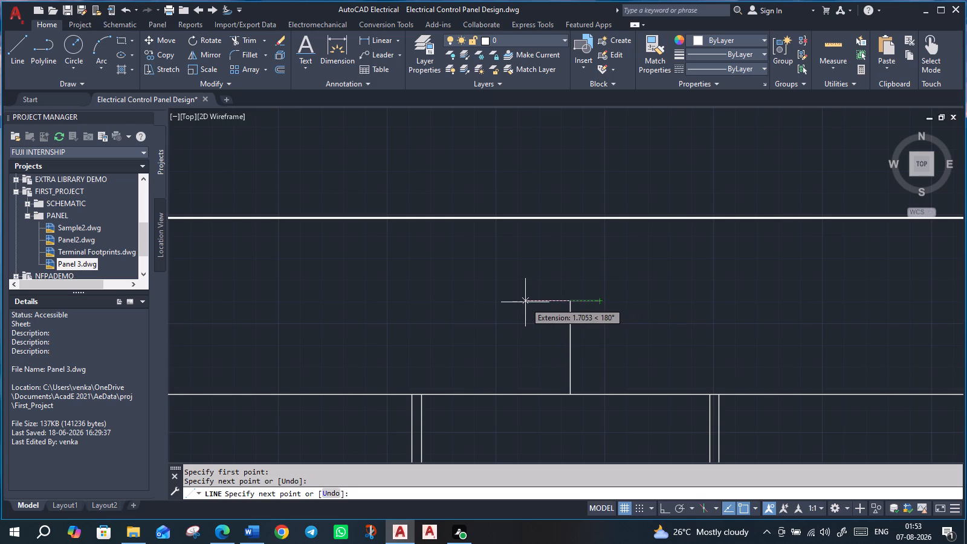
click(537, 302)
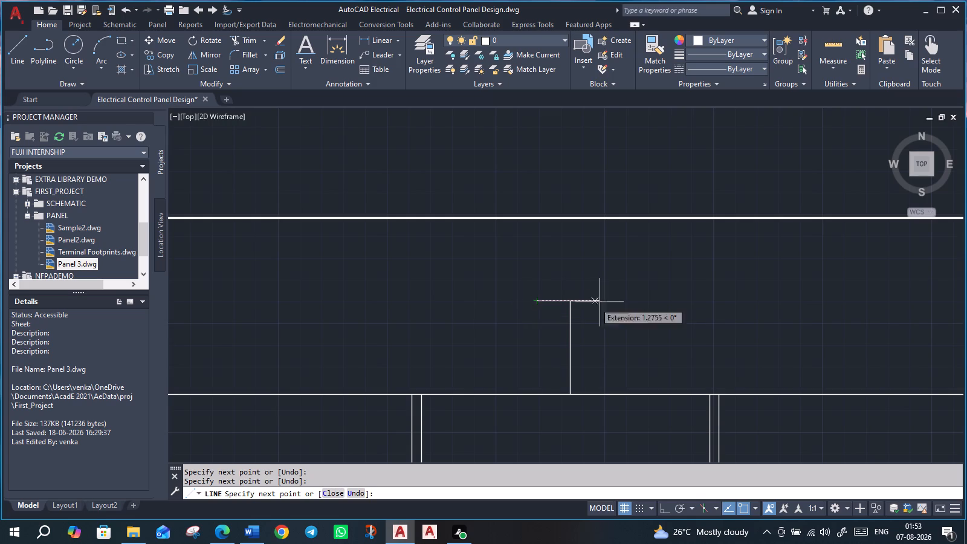
key(Escape)
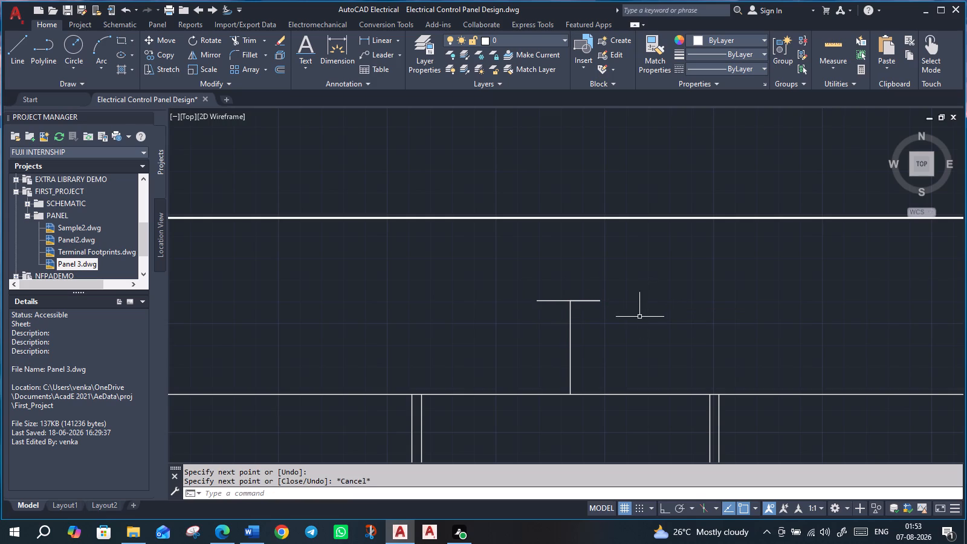
Draw a slanted line from the right end of the short horizontal line outward down to the panel's top edge.
scroll(636, 320, down, 2)
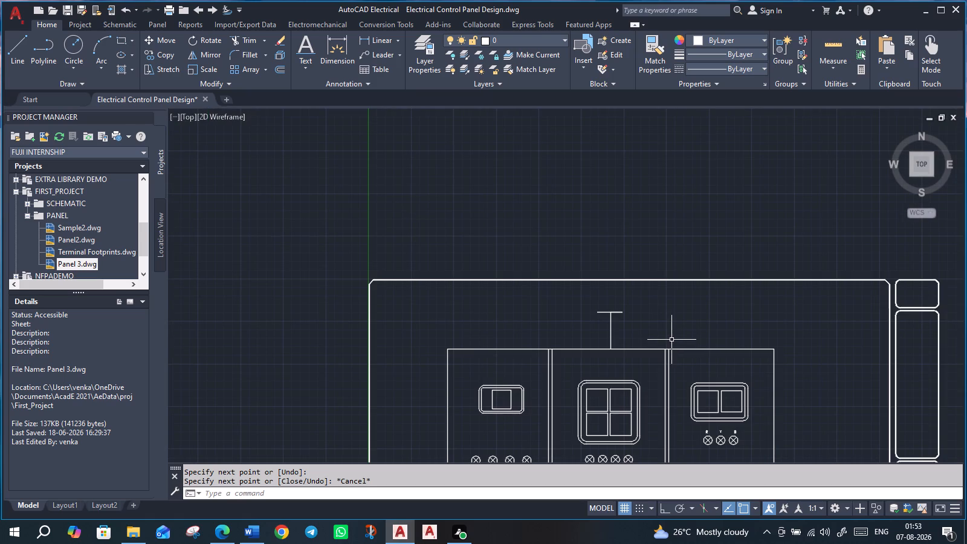
scroll(650, 325, up, 3)
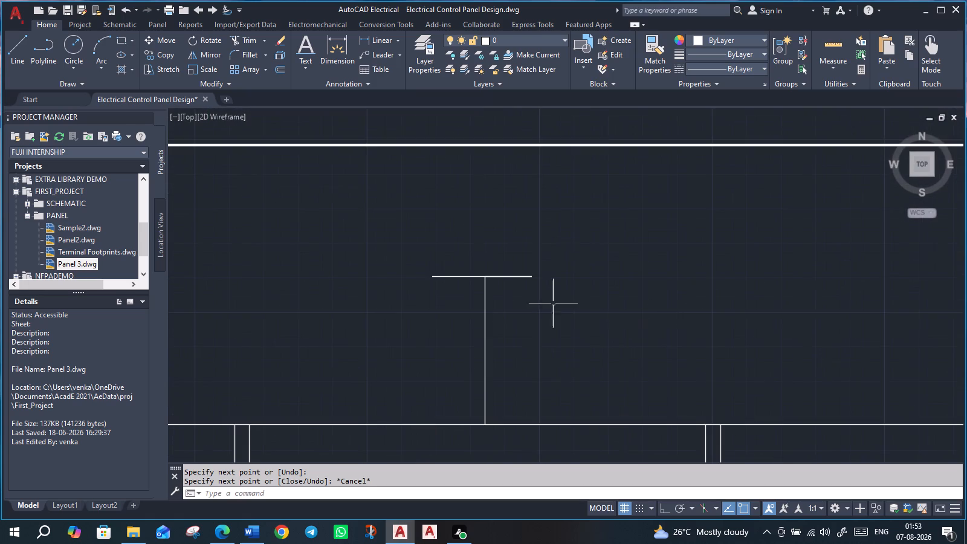
scroll(497, 271, up, 2)
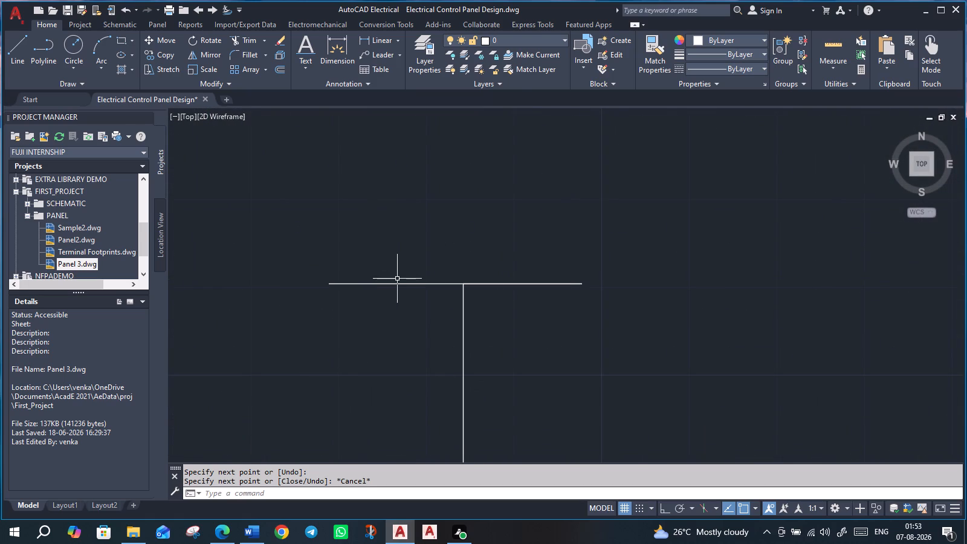
key(Escape)
scroll(374, 277, up, 3)
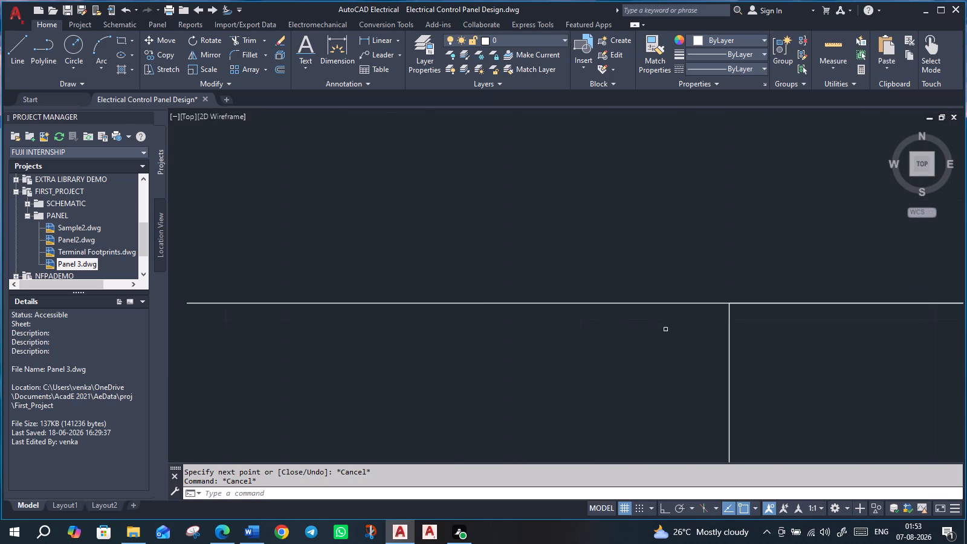
scroll(665, 329, down, 4)
middle_drag(803, 380, 675, 251)
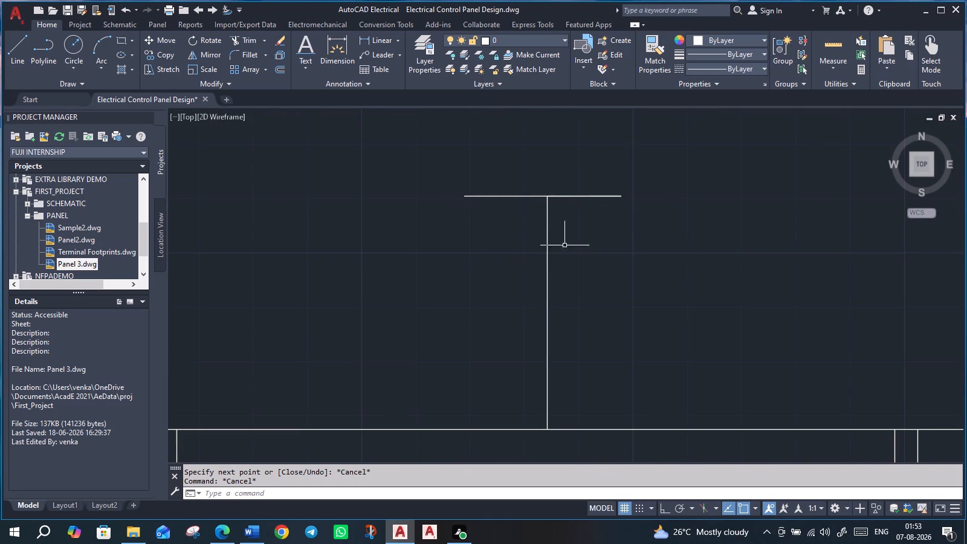
scroll(631, 279, up, 1)
scroll(632, 279, down, 2)
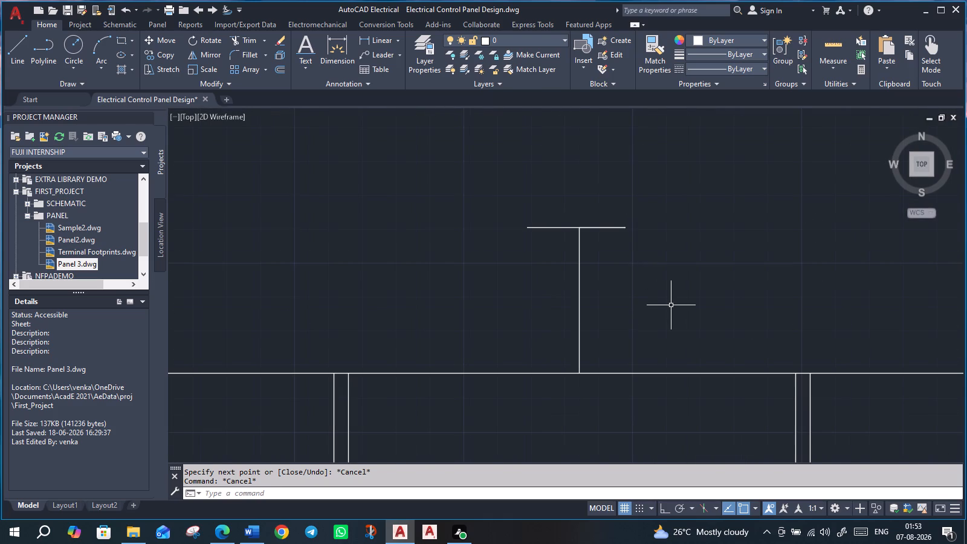
key(l)
key(Return)
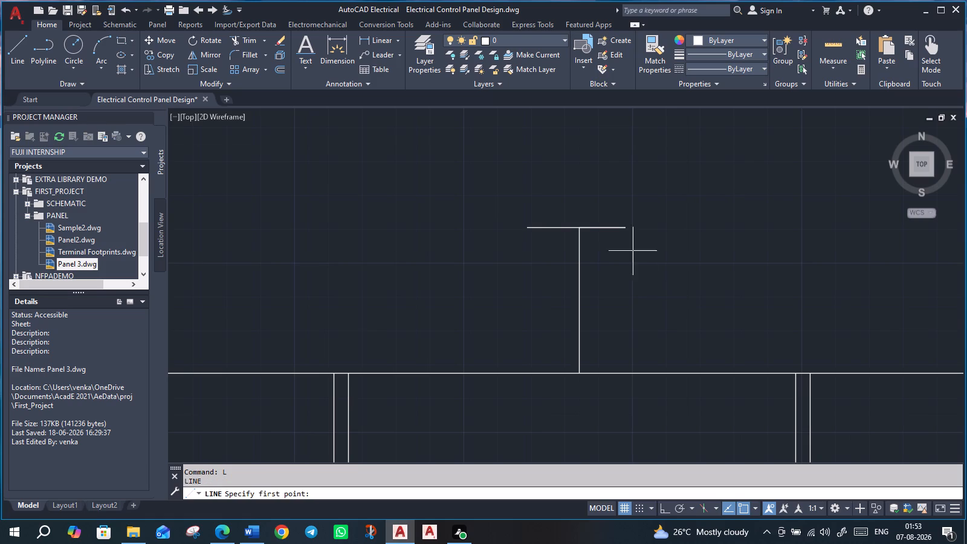
click(624, 229)
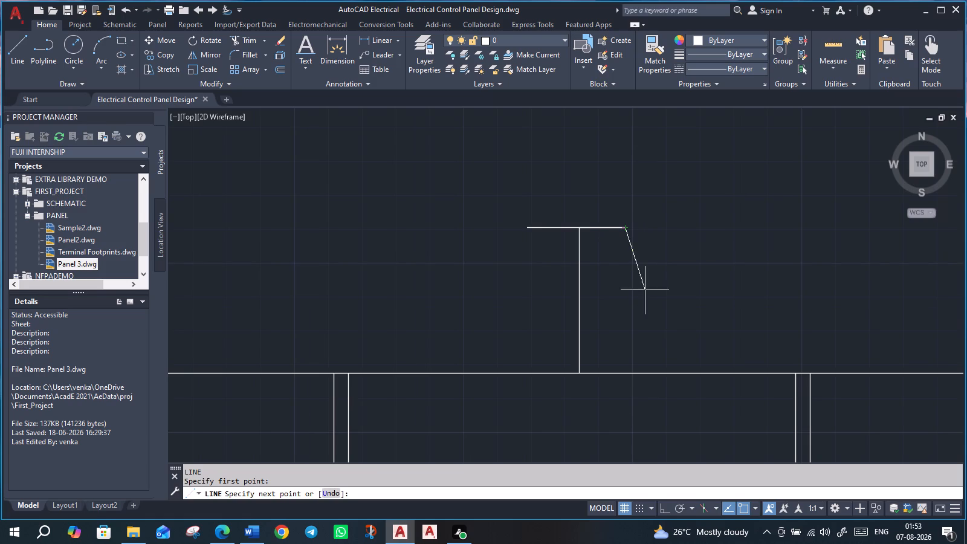
click(649, 375)
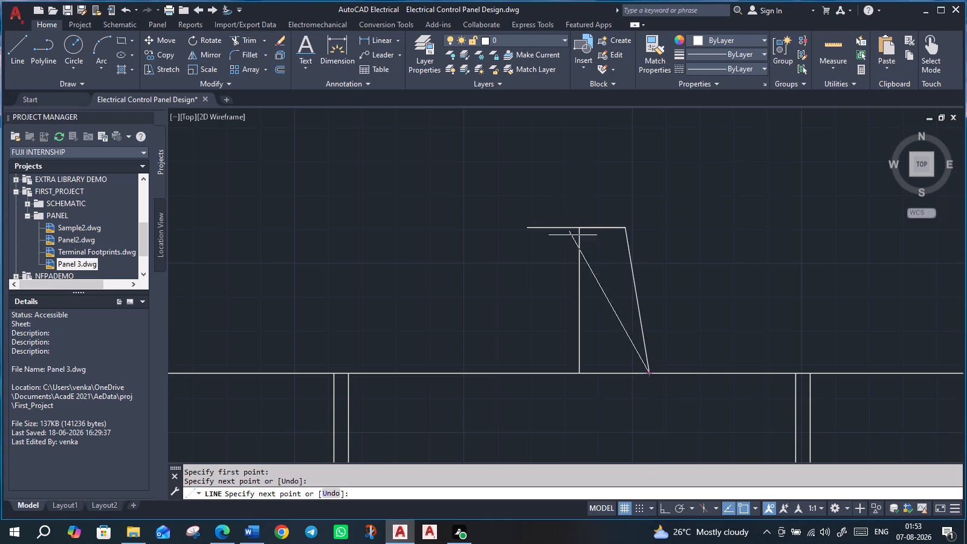
key(Escape)
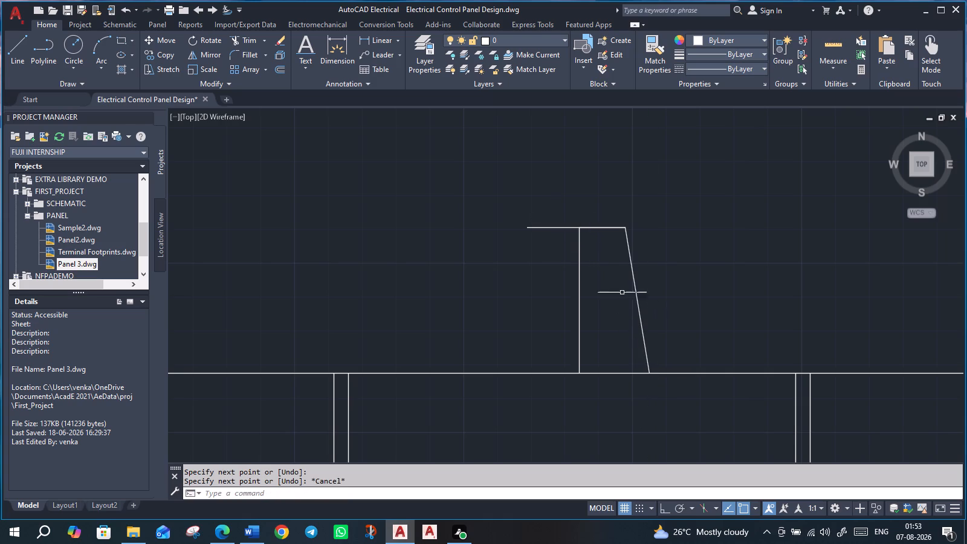
Draw a matching slanted line from near the left end of the short horizontal line outward down to the panel's top edge.
key(Return)
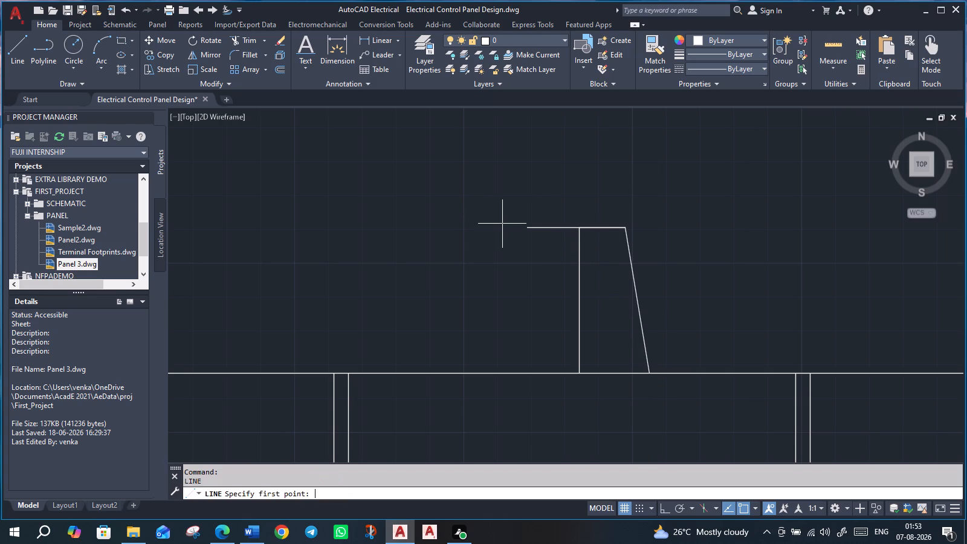
click(534, 227)
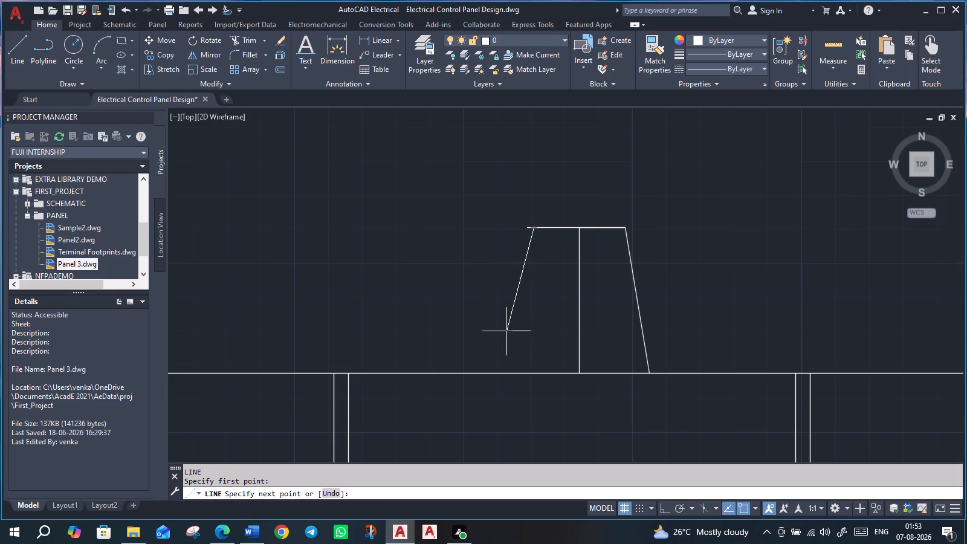
click(508, 373)
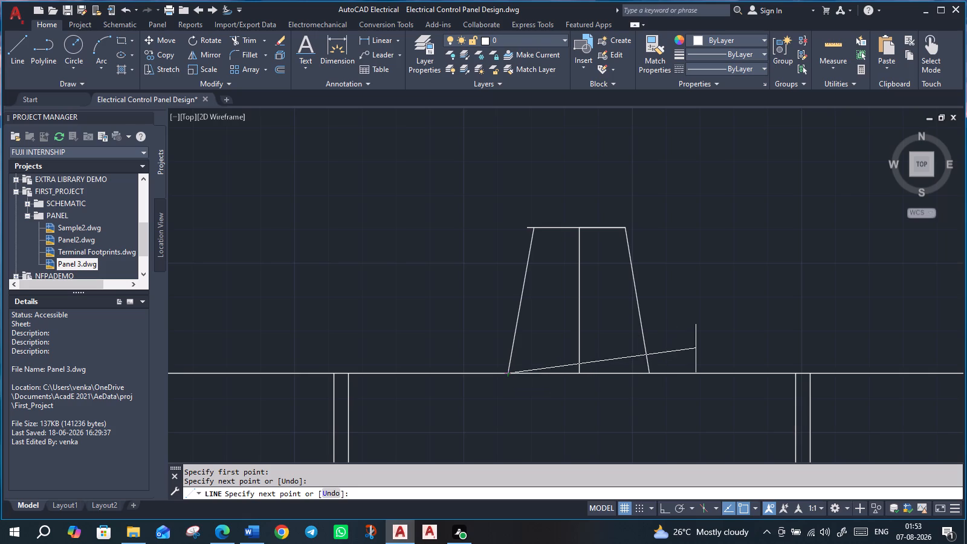
key(Escape)
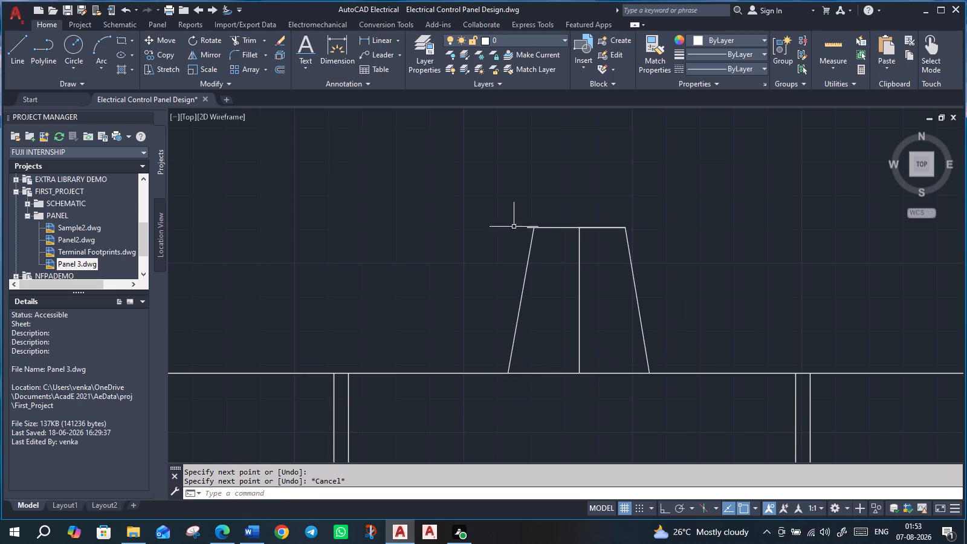
Trim the horizontal line's left overhang and the vertical centre line, leaving a plain trapezoid outline on top of the panel.
click(252, 42)
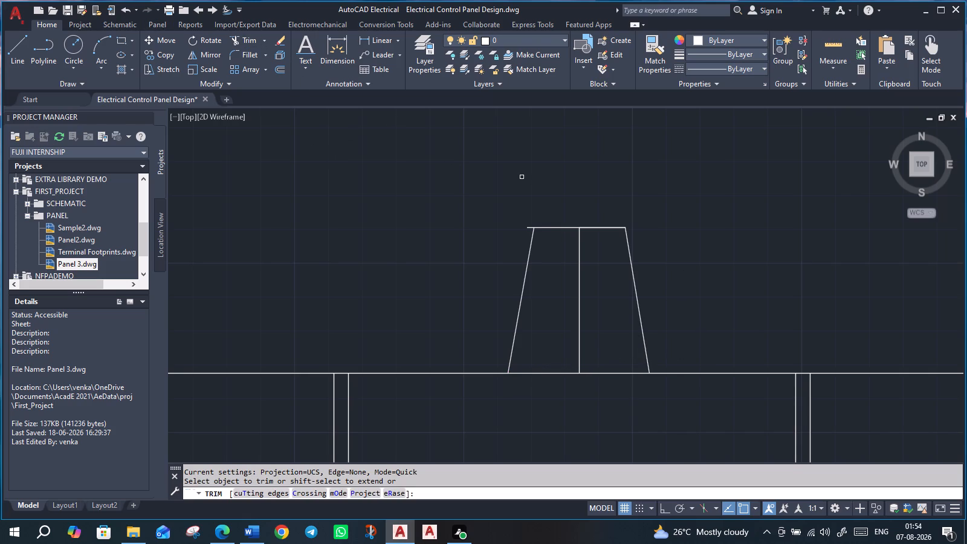
click(530, 228)
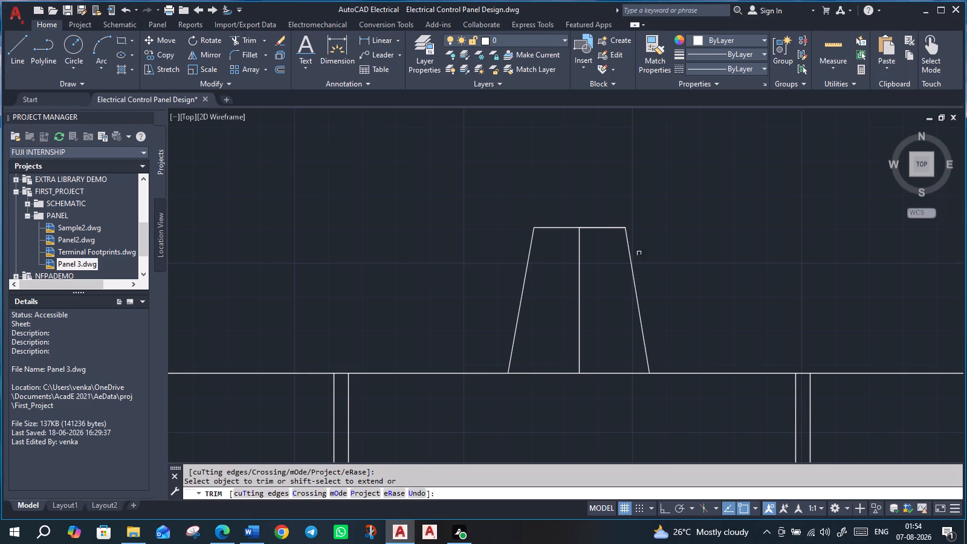
scroll(701, 312, down, 2)
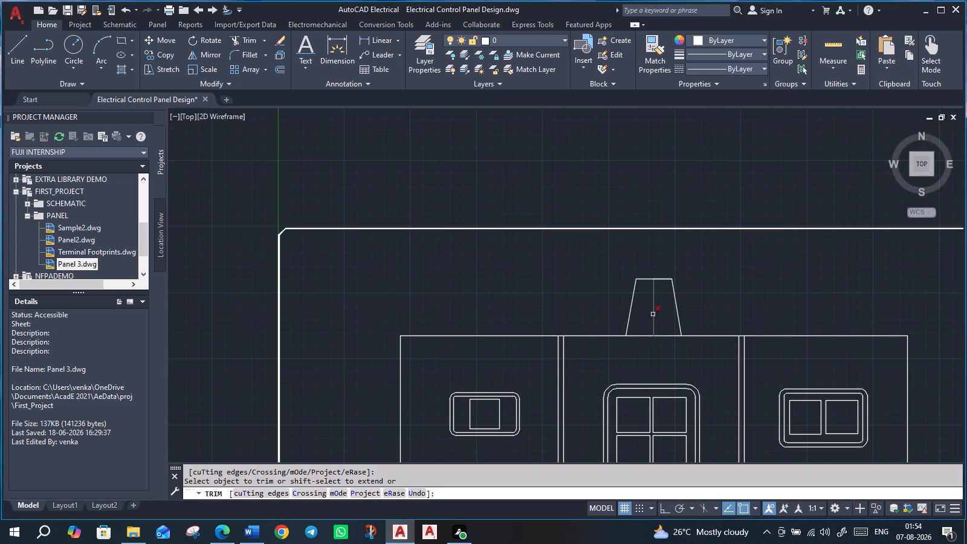
click(653, 314)
key(Escape)
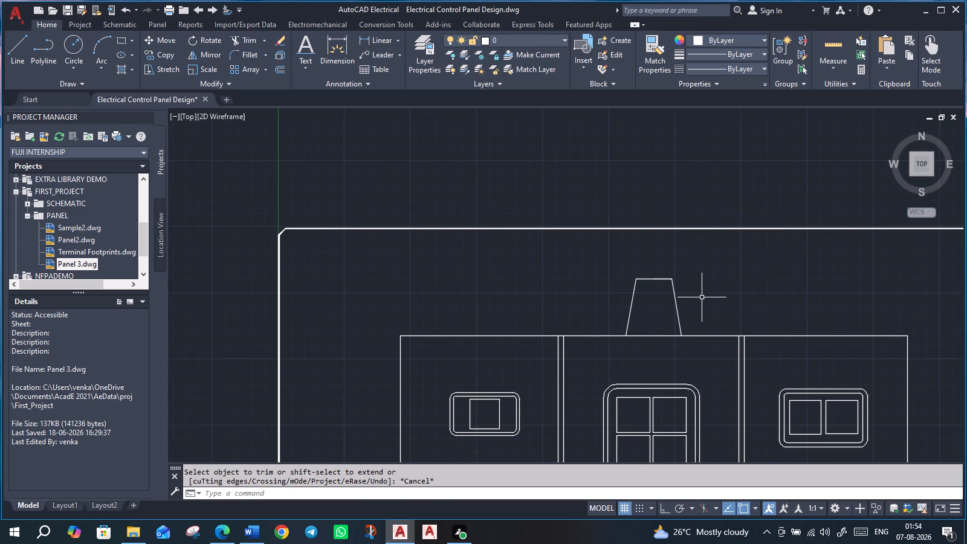
Examine the whole panel layout on the sheet, from the trapezoid fixture down to the panel base.
middle_drag(695, 294, 561, 210)
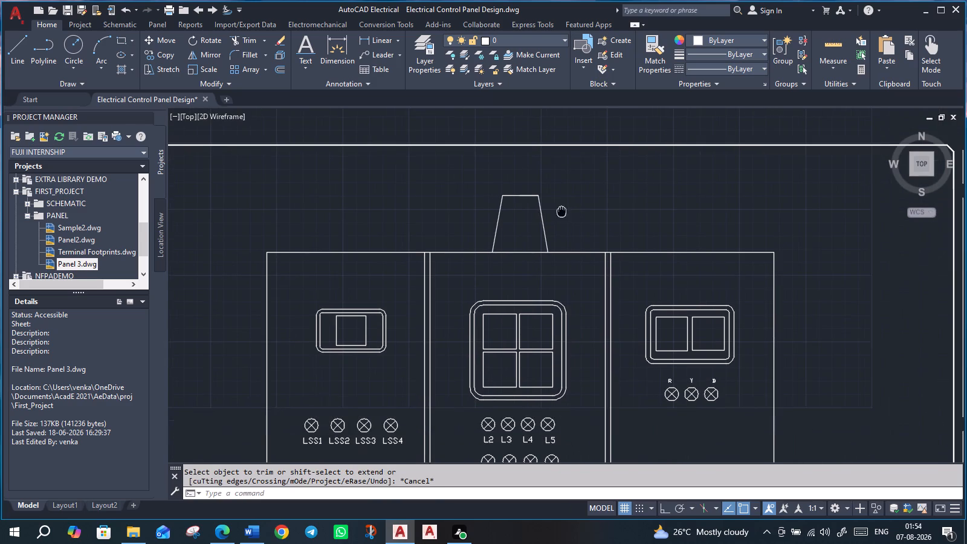
scroll(594, 246, down, 2)
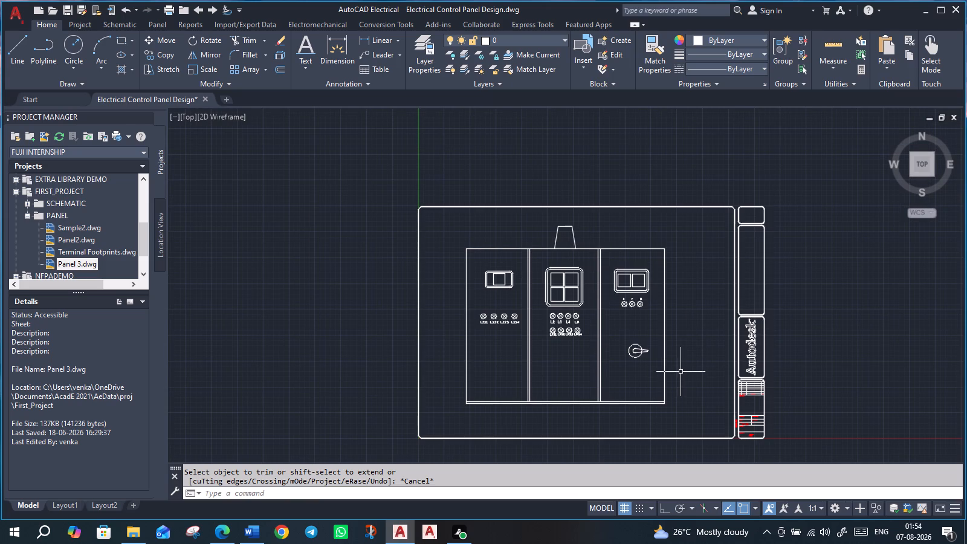
middle_drag(699, 374, 700, 358)
scroll(698, 350, down, 1)
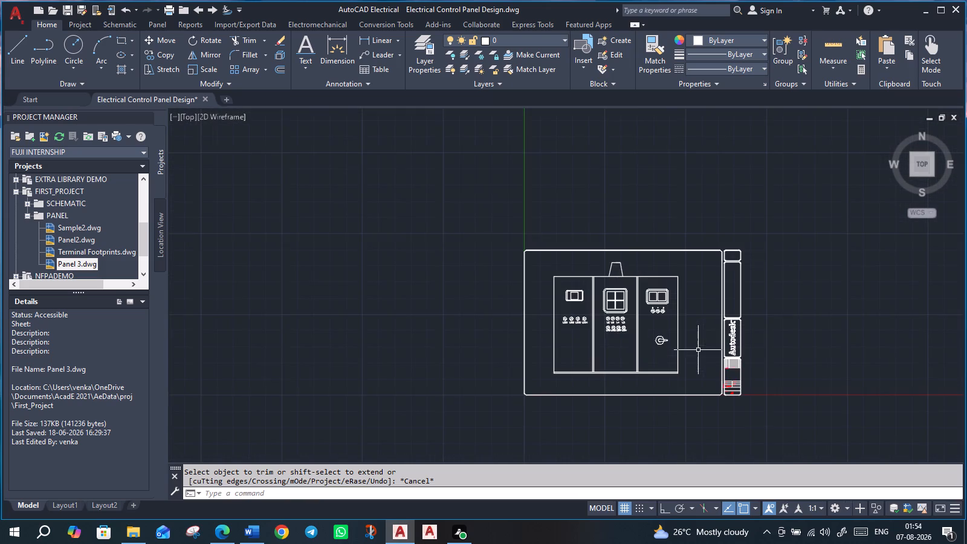
scroll(703, 359, up, 2)
middle_drag(693, 383, 692, 383)
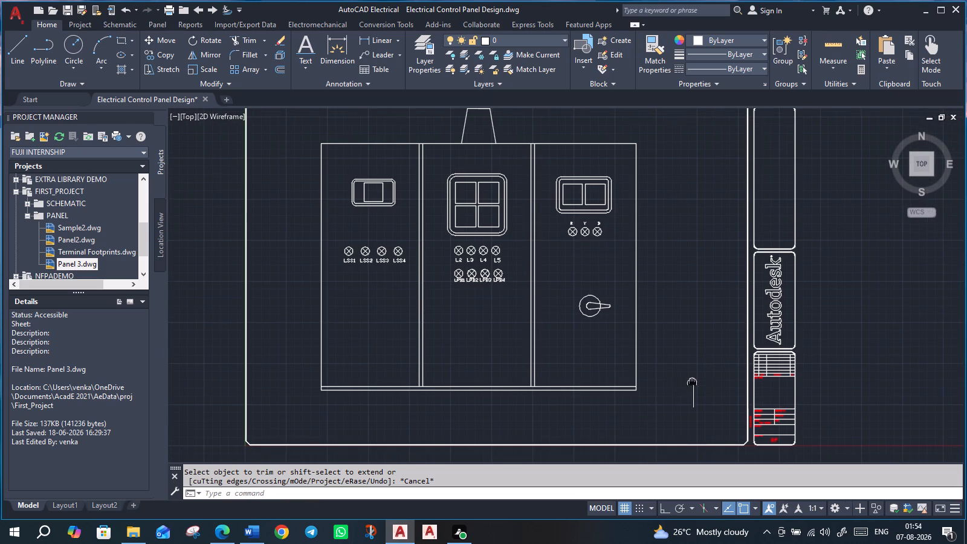
middle_drag(692, 383, 689, 355)
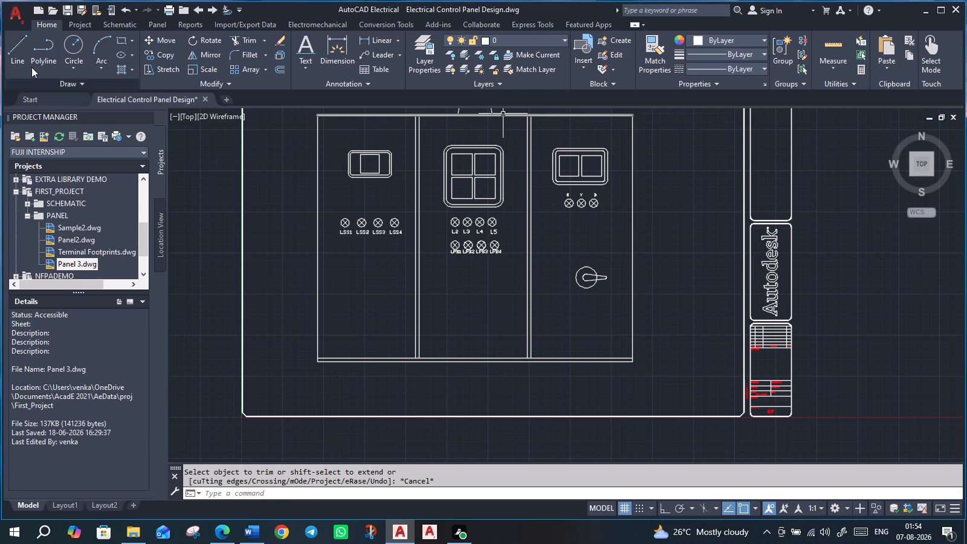
Draw a small circle inside the left door's upper-right corner, just beside the first divider and below the panel's top edge.
click(79, 44)
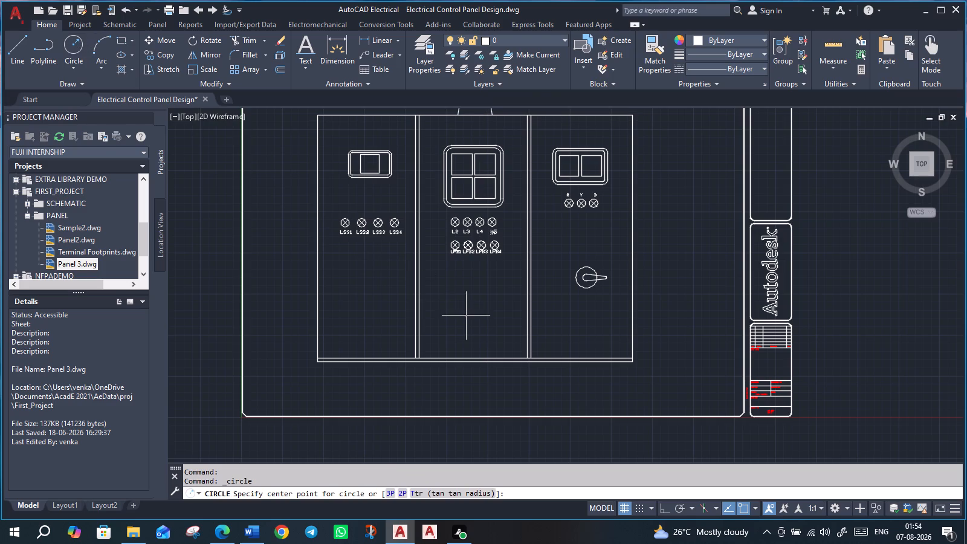
scroll(467, 314, down, 1)
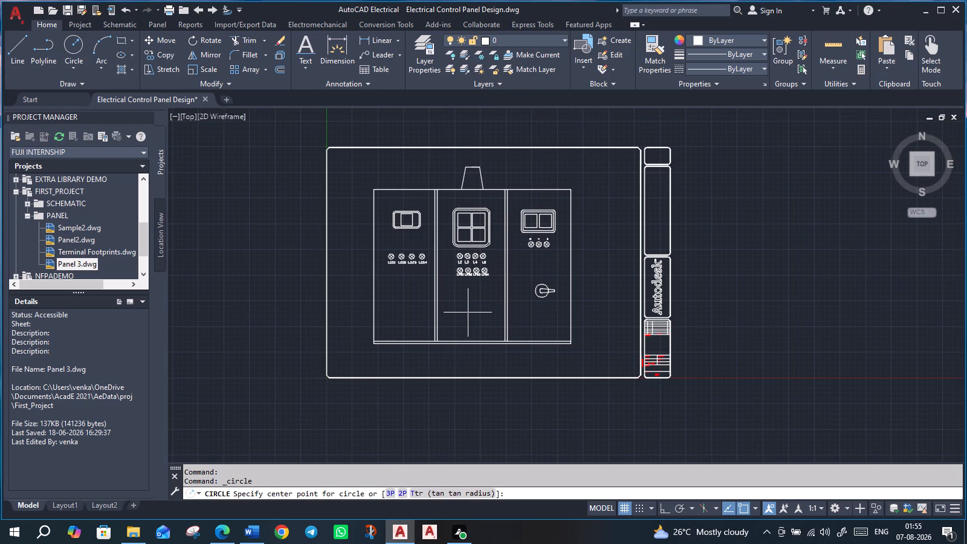
scroll(416, 206, up, 2)
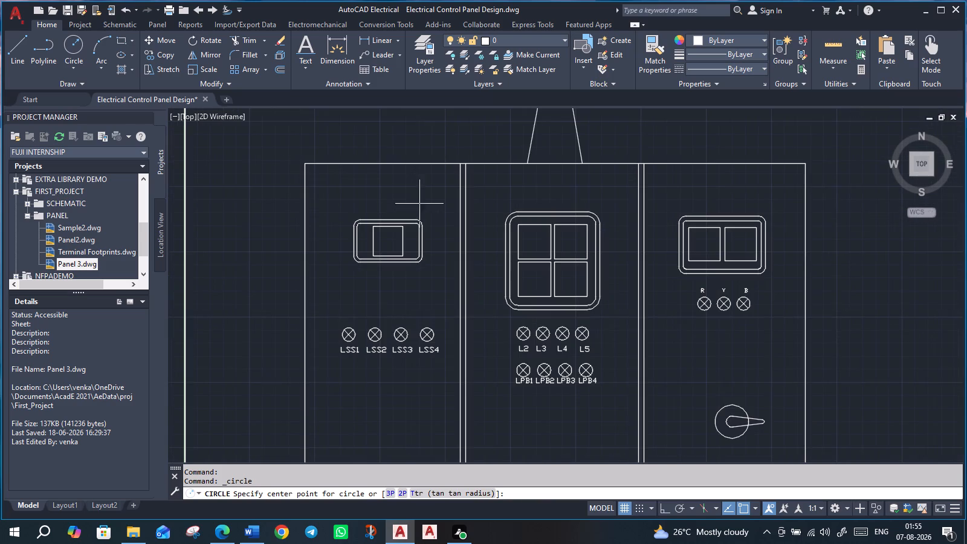
scroll(445, 183, up, 3)
middle_drag(452, 184, 387, 306)
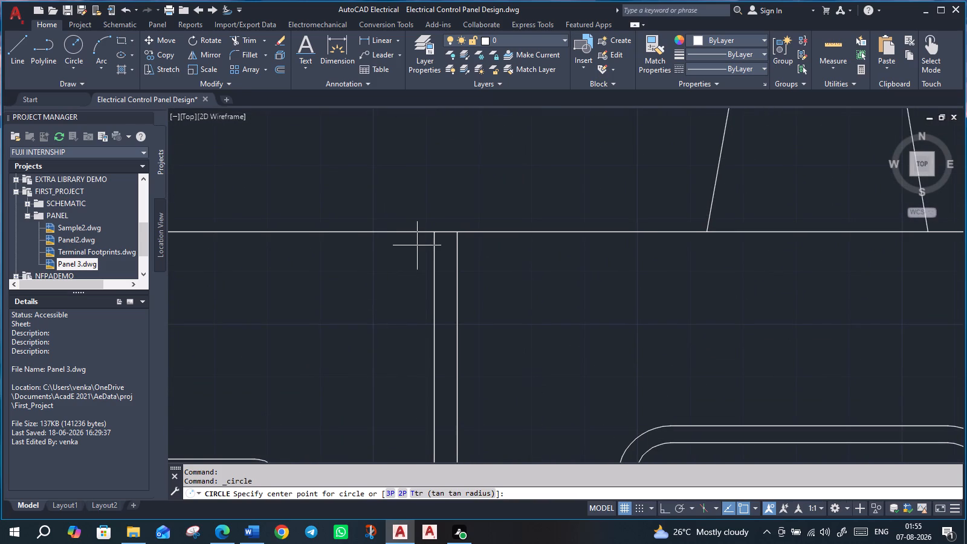
click(417, 244)
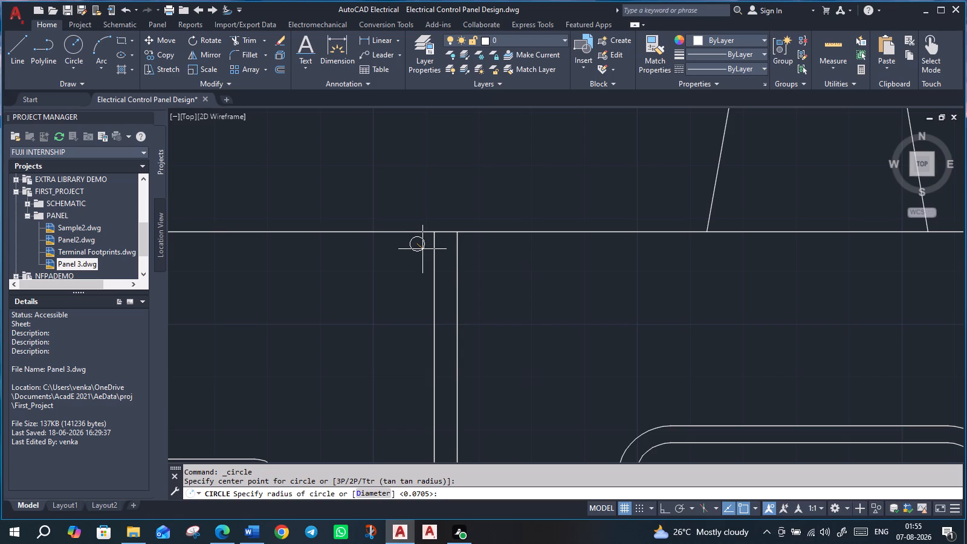
click(422, 250)
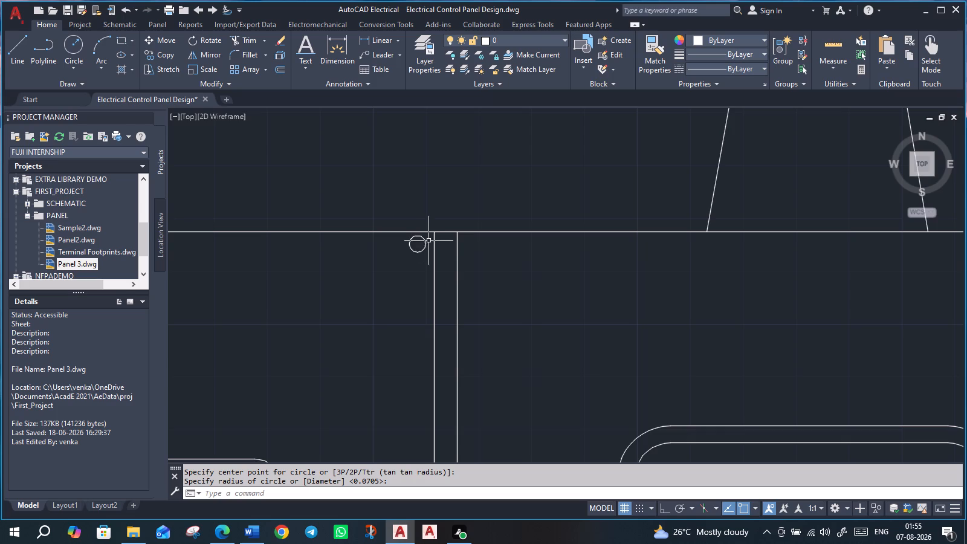
Offset the small circle inward by a distance picked on the drawing to form a concentric inner circle.
scroll(422, 242, up, 5)
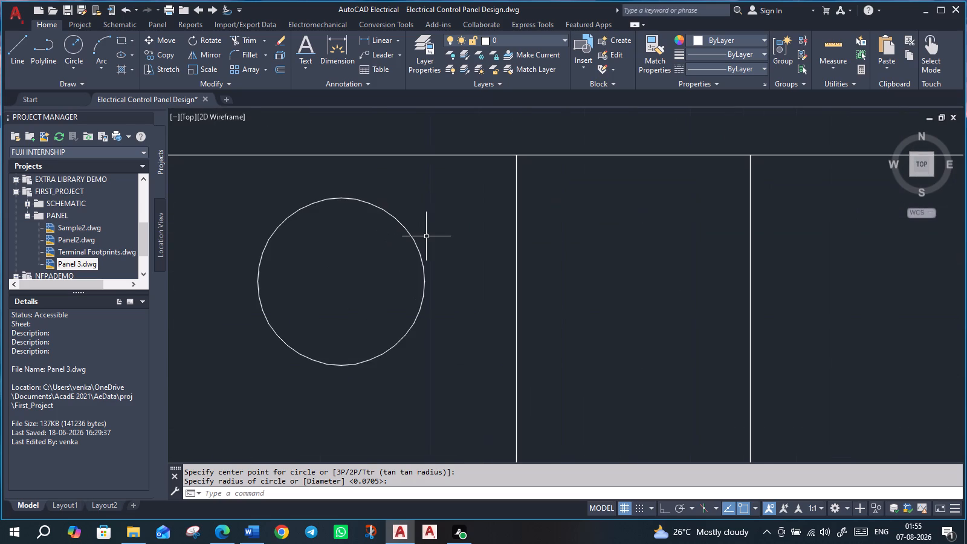
key(o)
key(Return)
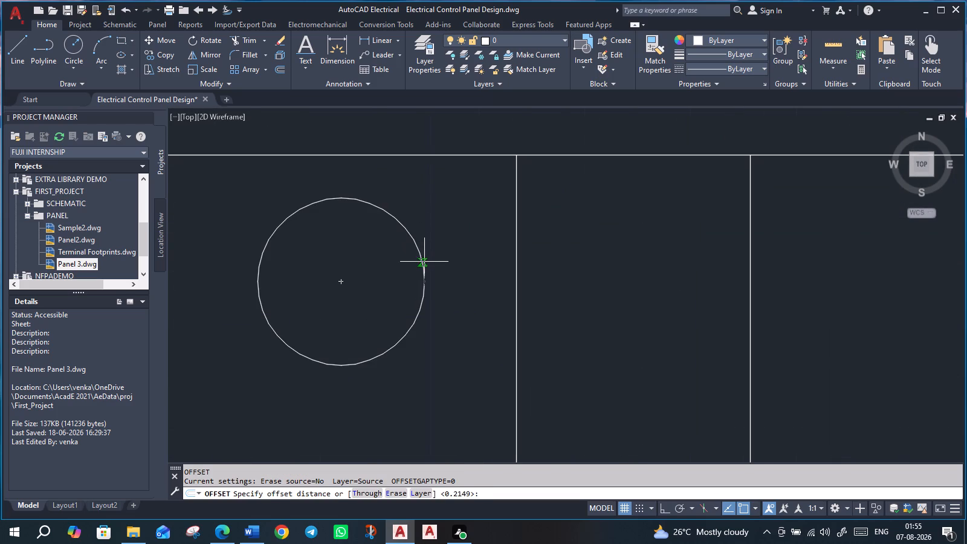
click(422, 264)
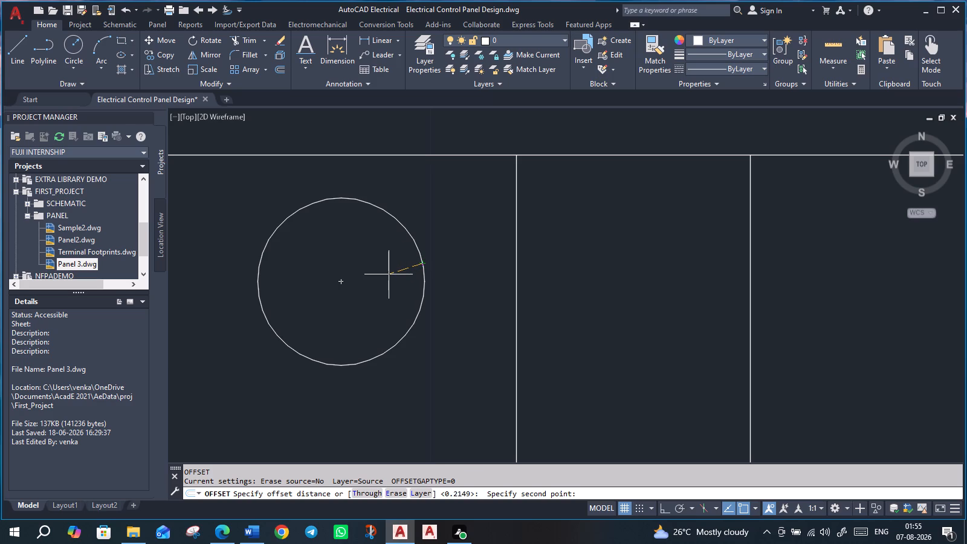
click(389, 274)
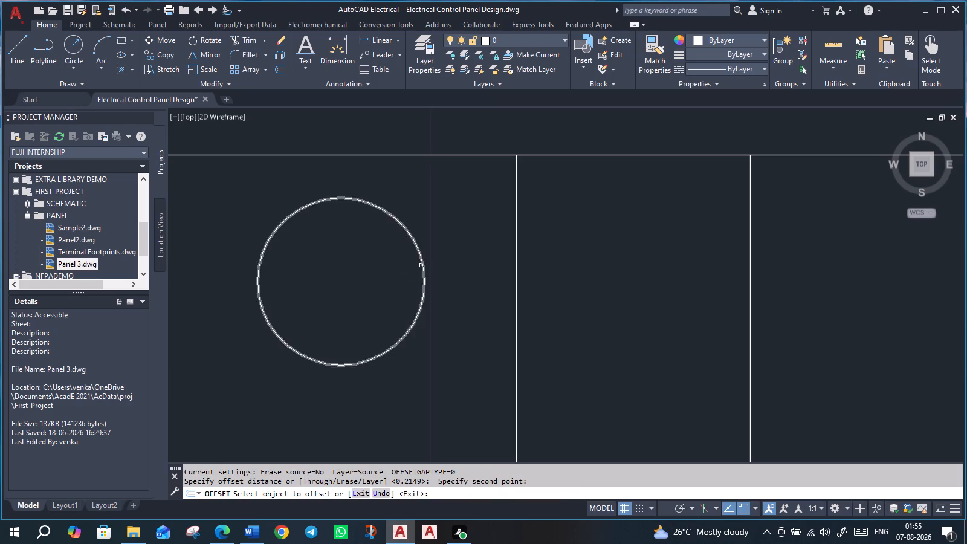
click(422, 265)
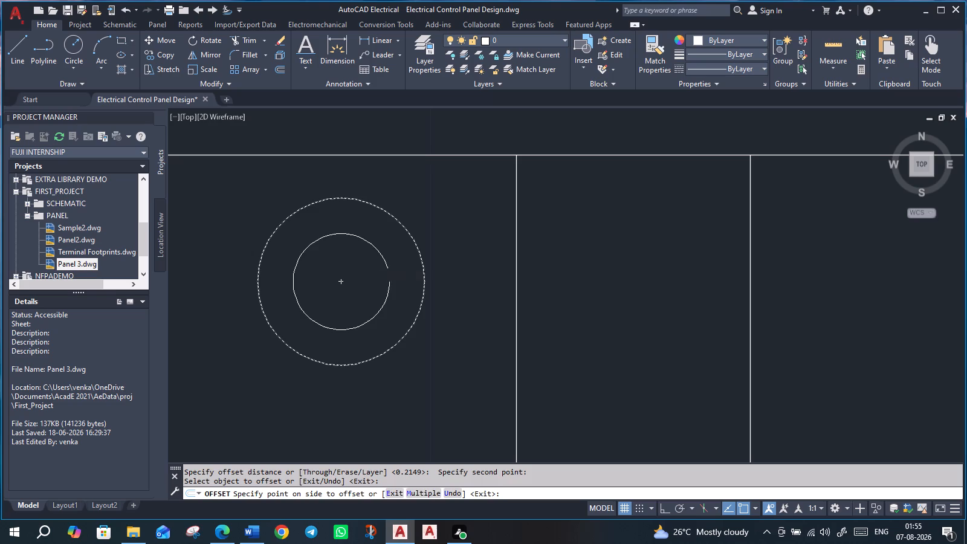
click(406, 272)
scroll(406, 272, down, 3)
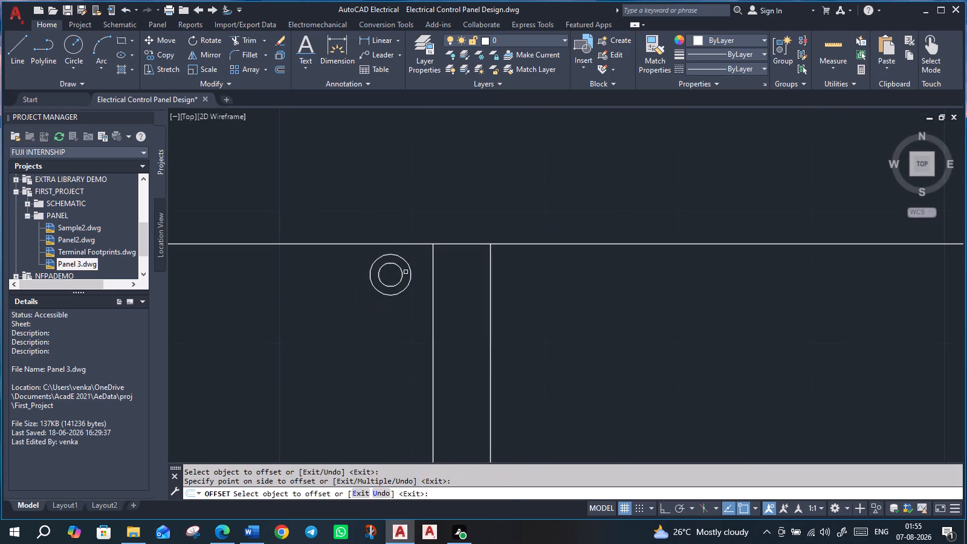
scroll(495, 305, down, 1)
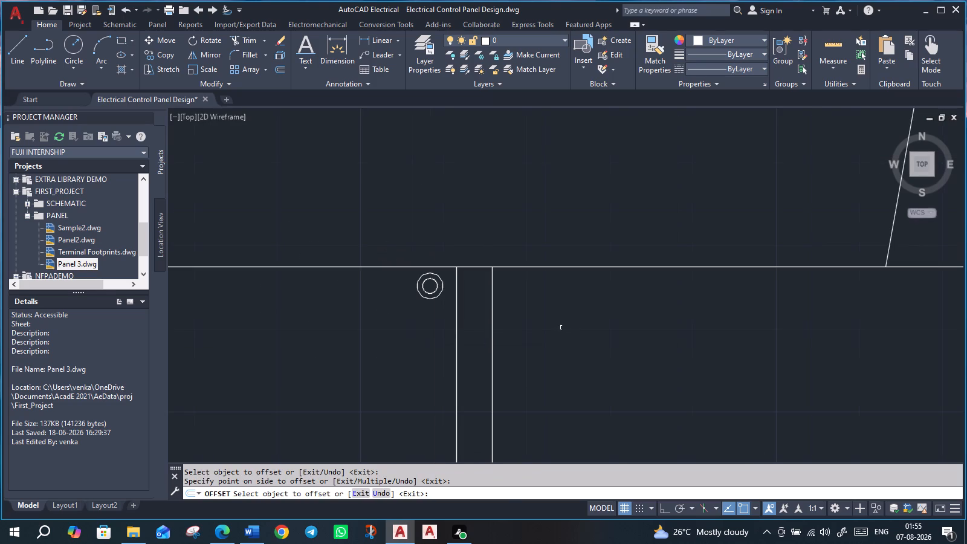
scroll(573, 332, down, 2)
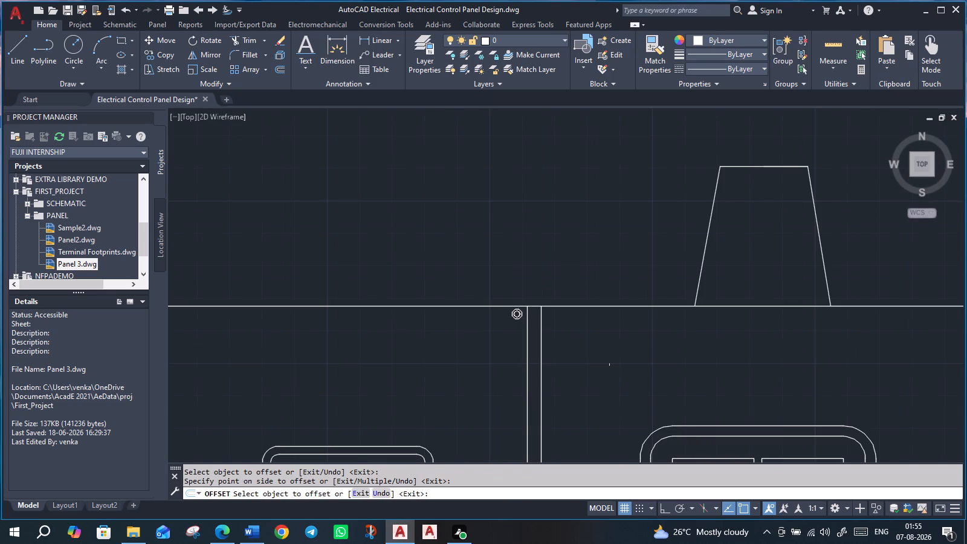
middle_drag(618, 365, 600, 250)
scroll(552, 210, up, 4)
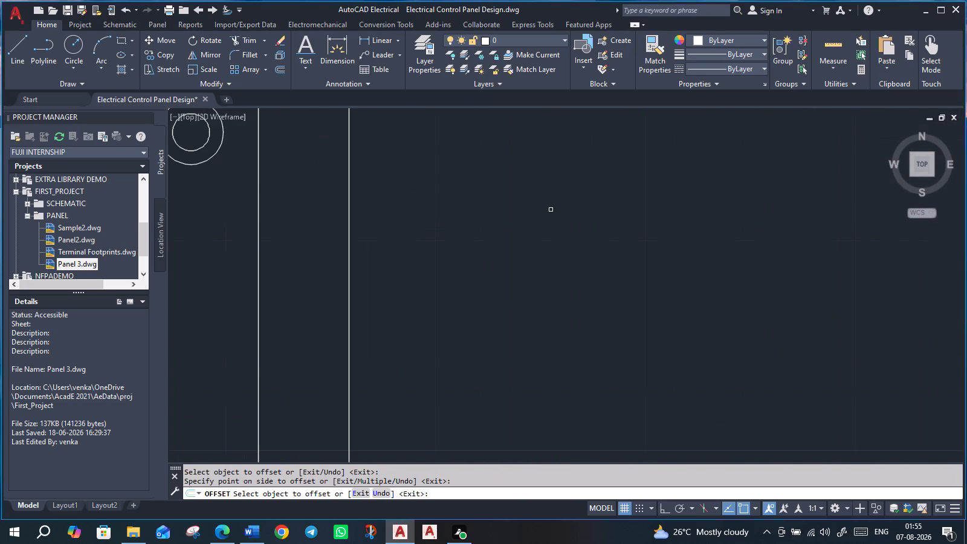
middle_drag(458, 237, 635, 426)
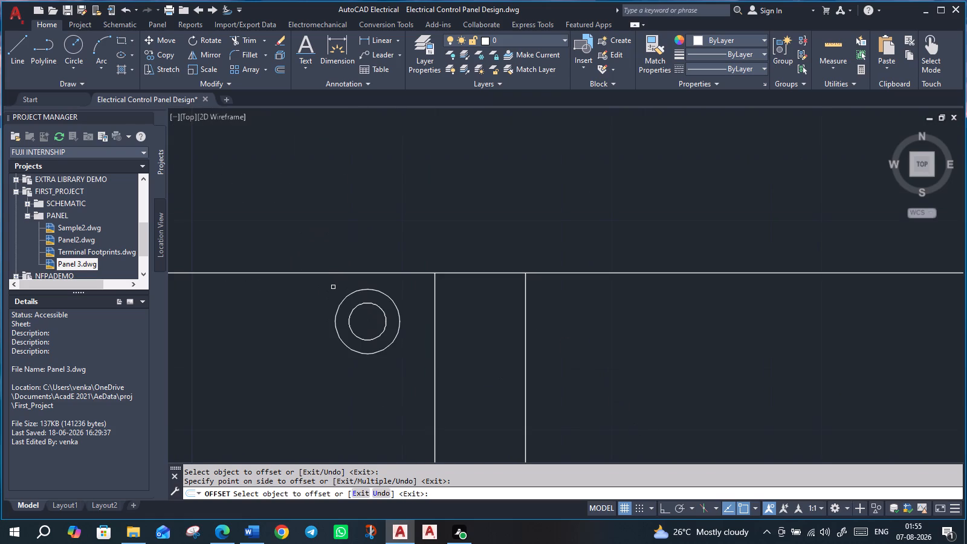
key(Escape)
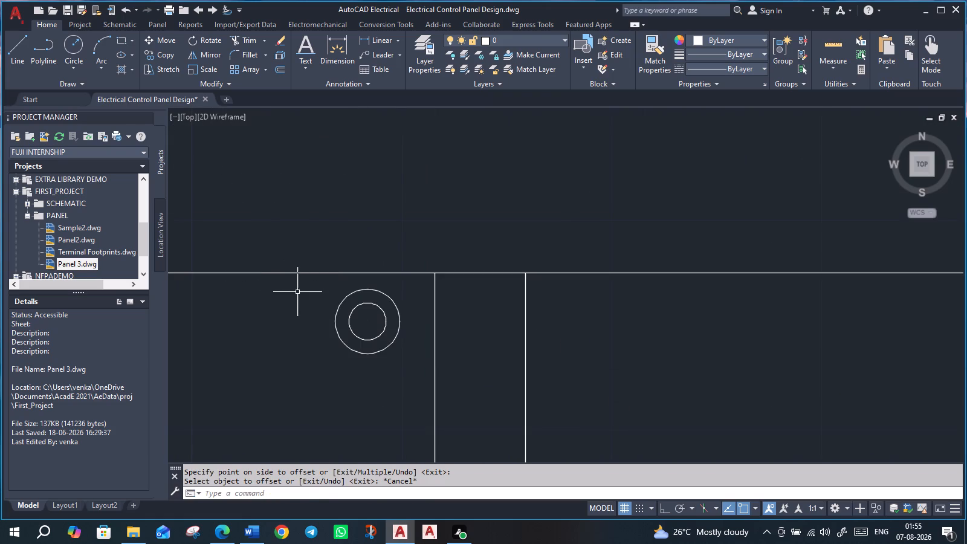
Copy both concentric circles straight down about 14.5 with Ortho on, to the left door's lower-right corner beside the divider.
click(297, 292)
click(419, 358)
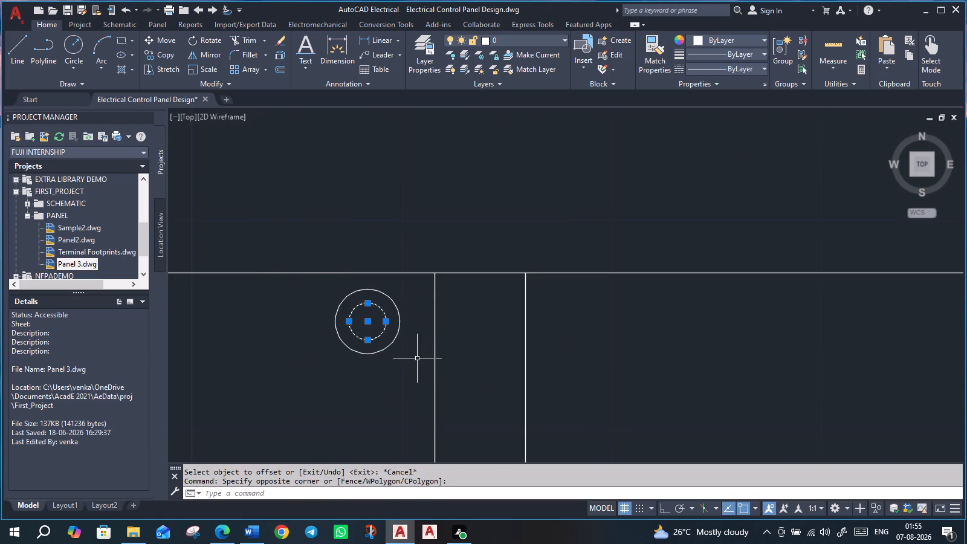
click(410, 351)
click(283, 283)
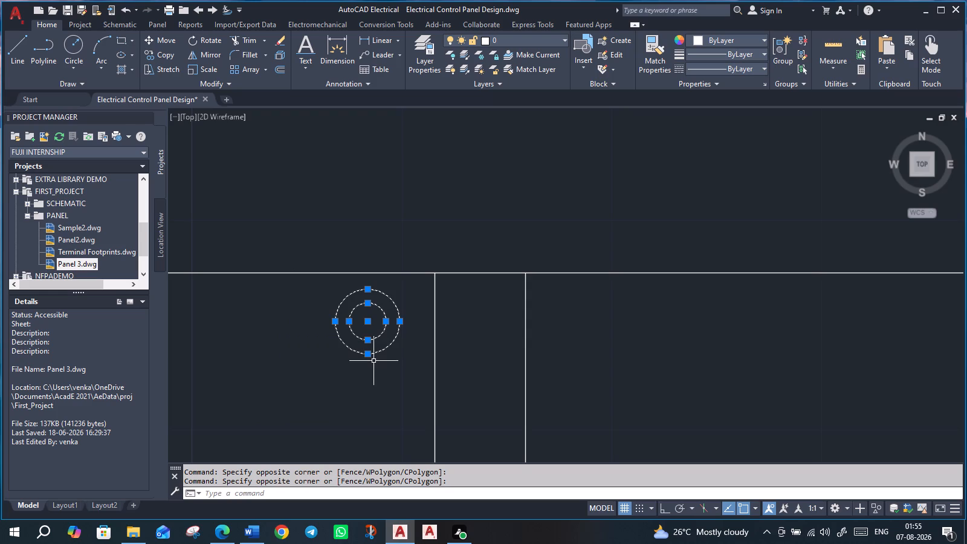
text(CO)
key(Return)
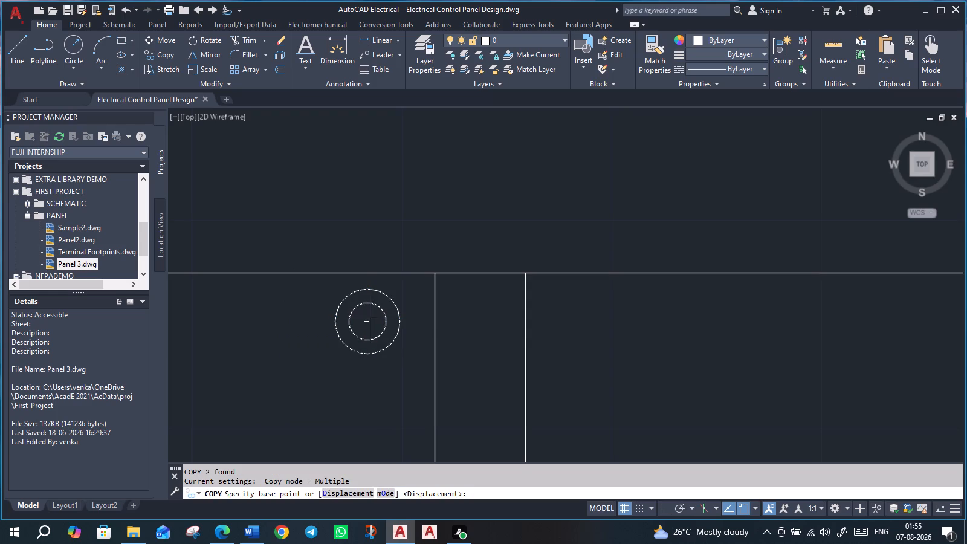
click(369, 322)
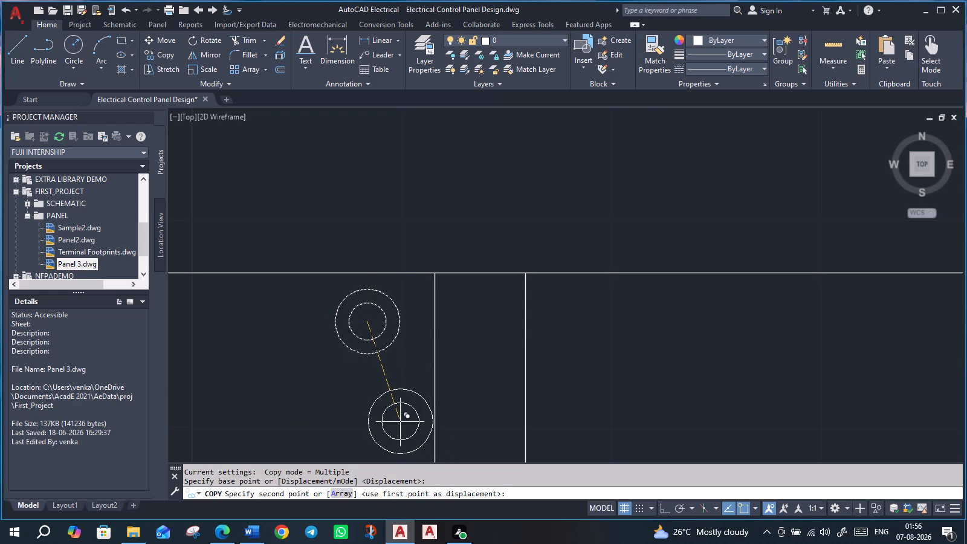
scroll(400, 422, down, 3)
middle_drag(462, 413, 459, 287)
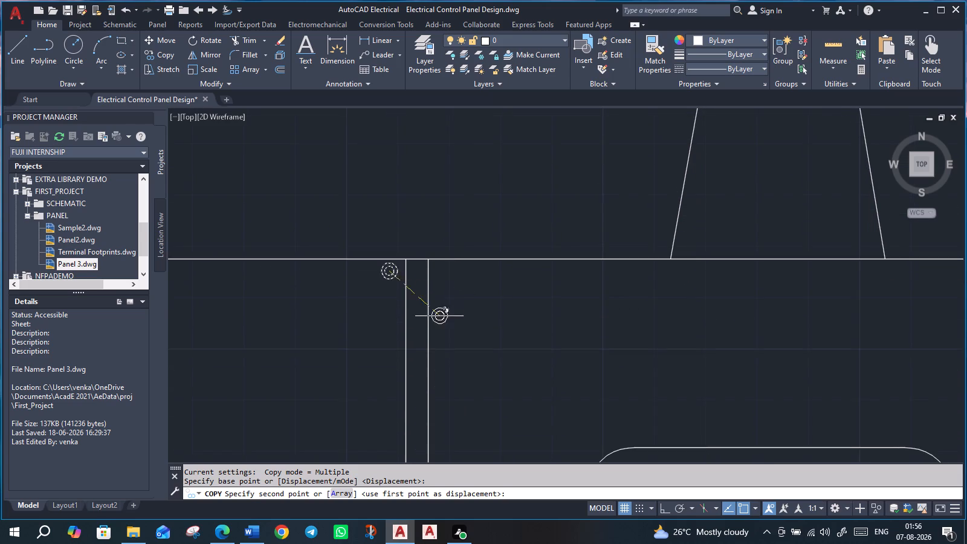
scroll(430, 337, down, 5)
middle_drag(427, 376, 401, 256)
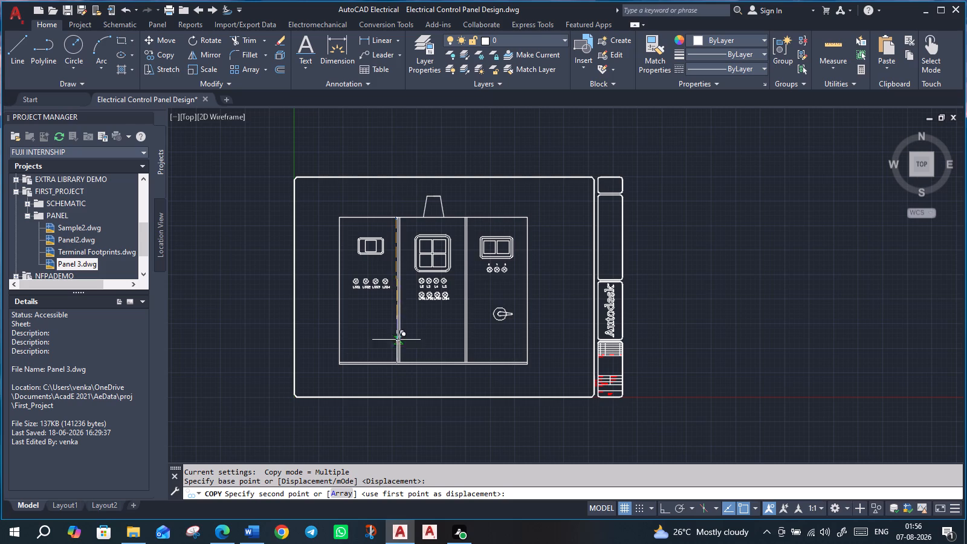
scroll(396, 335, up, 2)
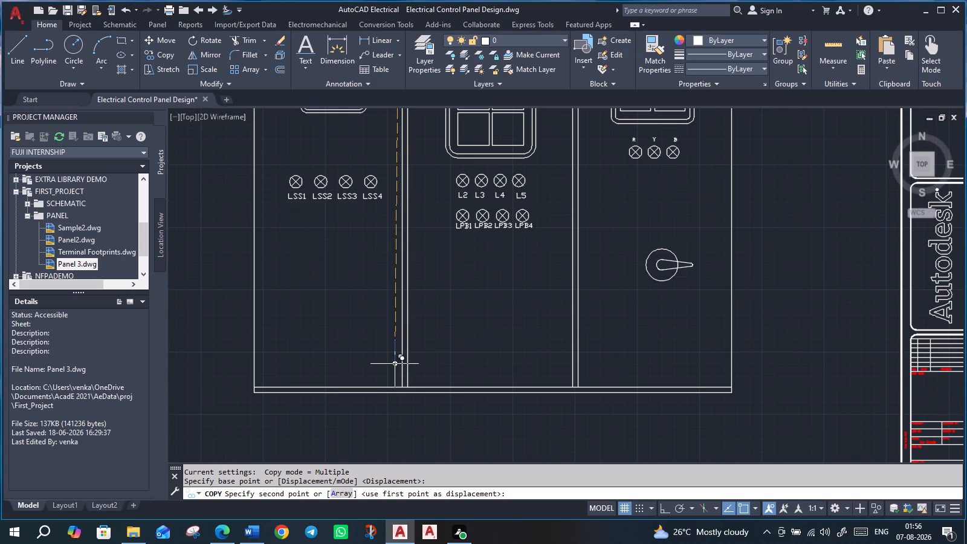
scroll(395, 382, up, 3)
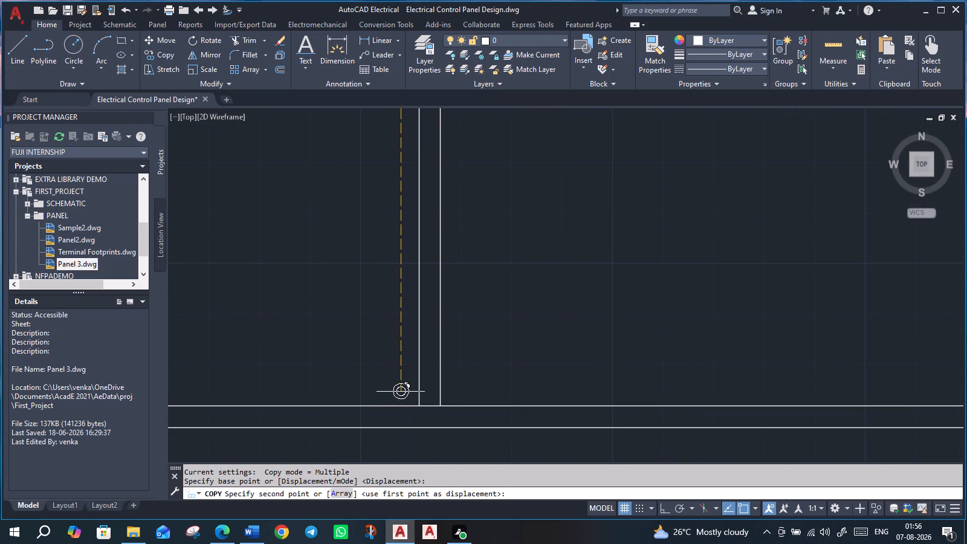
key(F8)
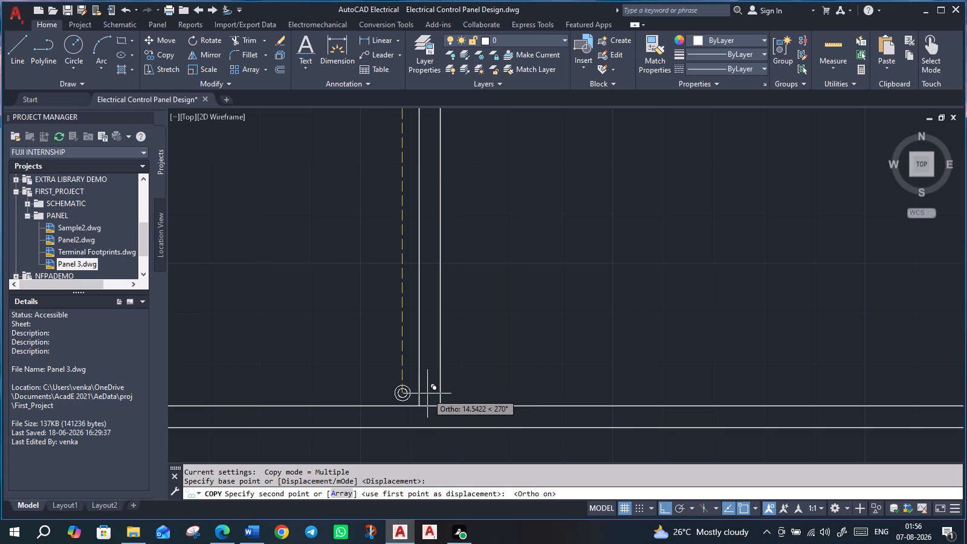
click(430, 391)
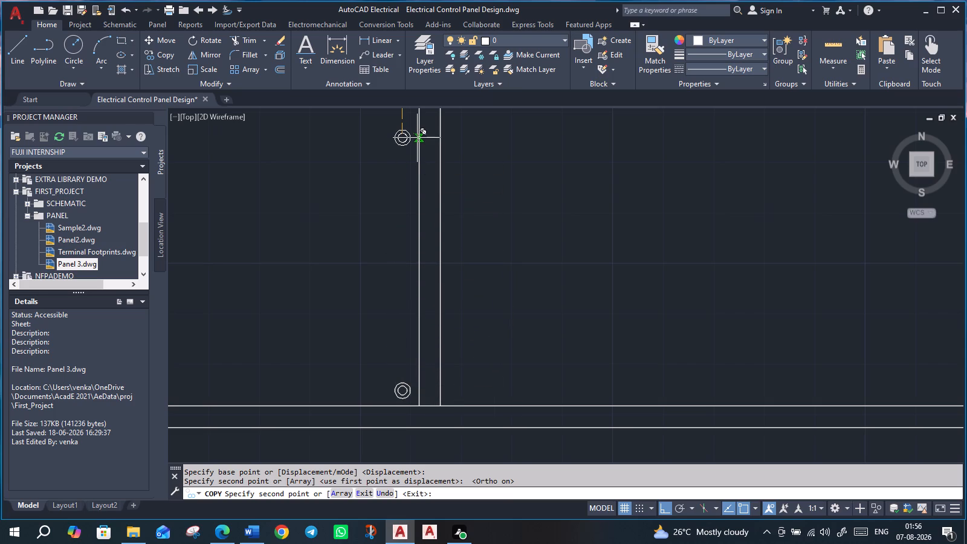
Copy both concentric circles to the first divider's midpoint, and again level with it just inside the left door, about 7.3 below the originals.
middle_drag(421, 141, 437, 401)
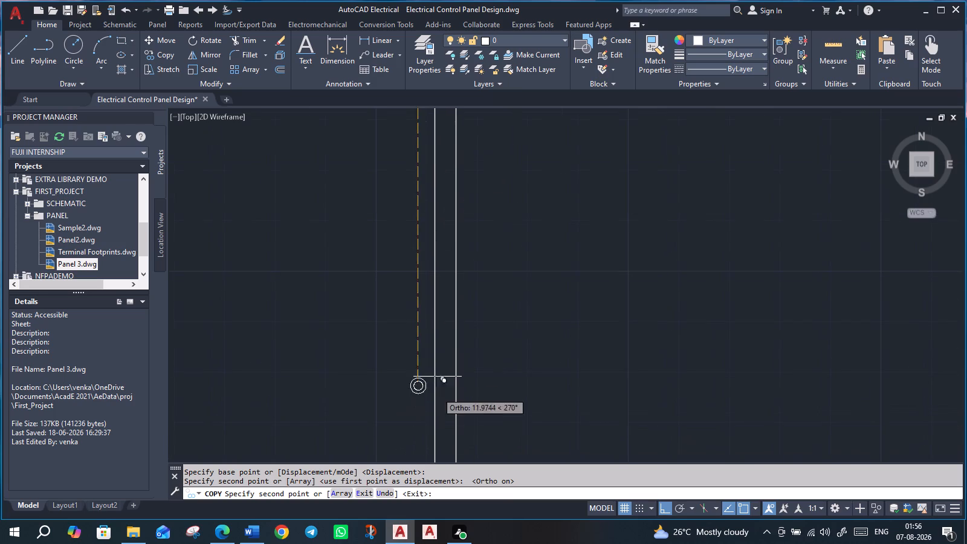
scroll(445, 283, down, 4)
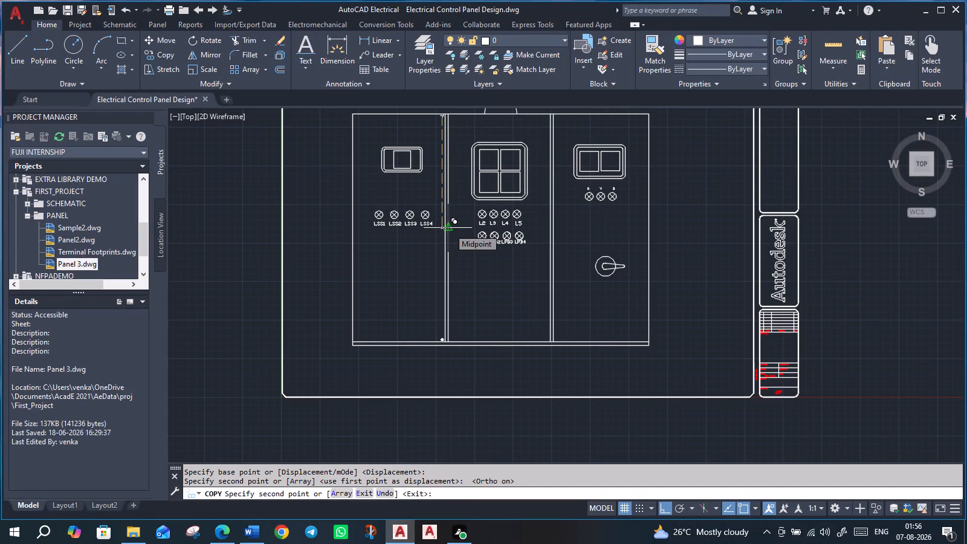
click(449, 231)
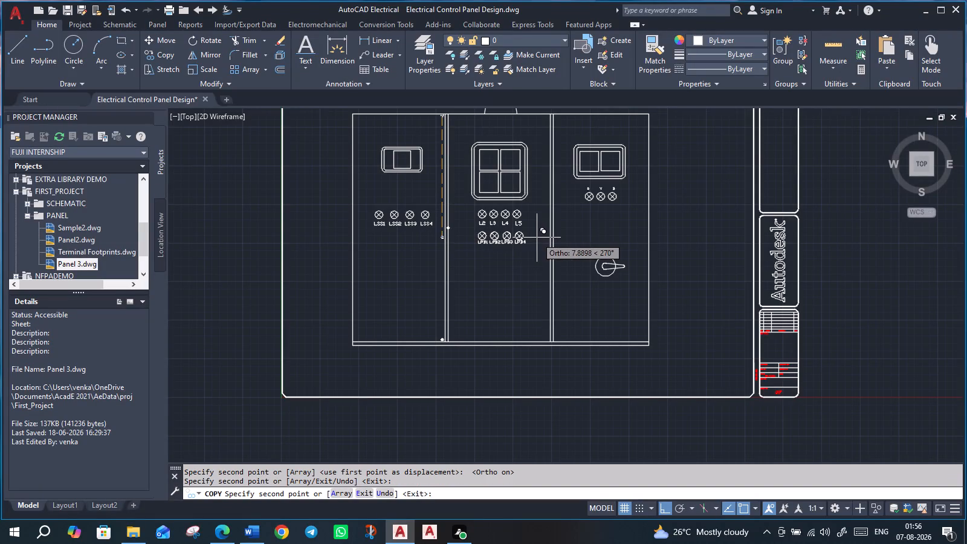
scroll(415, 270, up, 3)
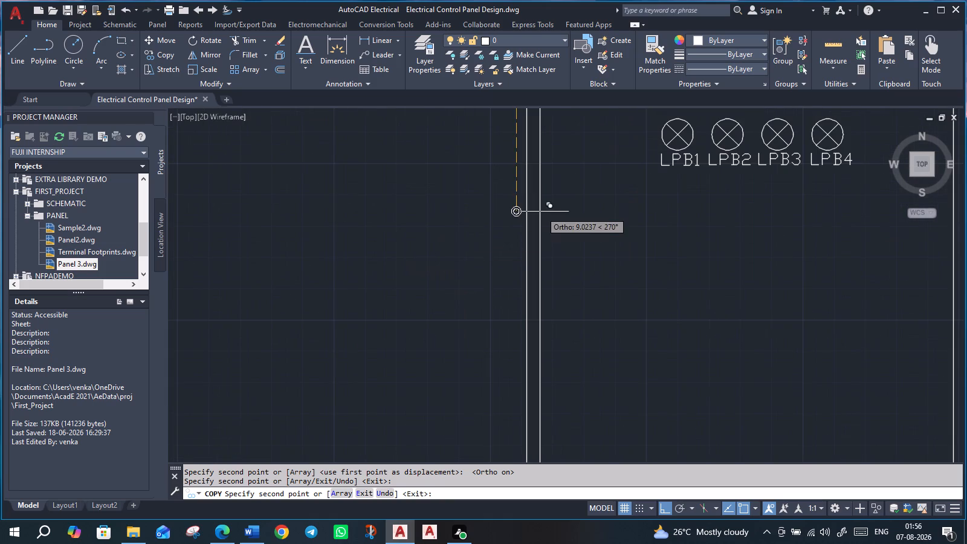
scroll(543, 213, down, 3)
scroll(544, 211, up, 1)
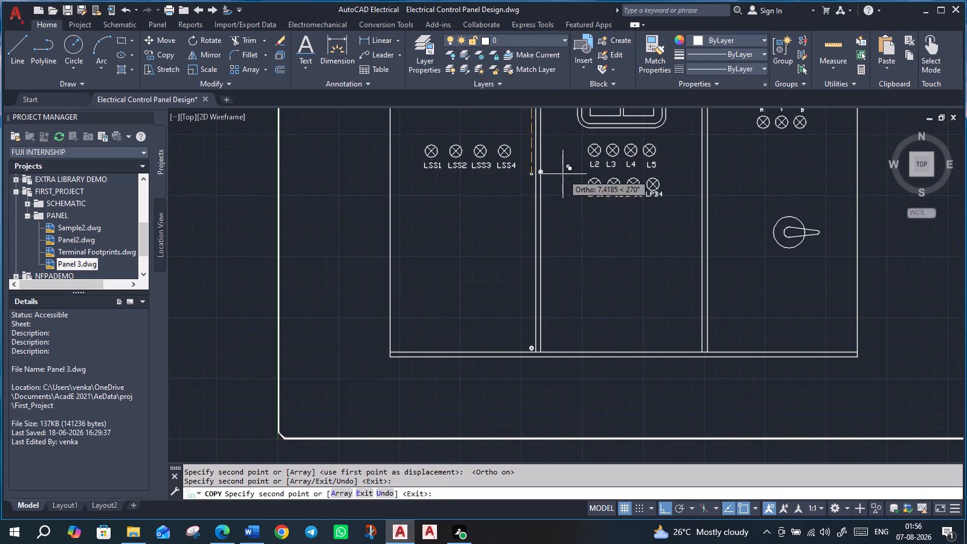
scroll(561, 168, up, 4)
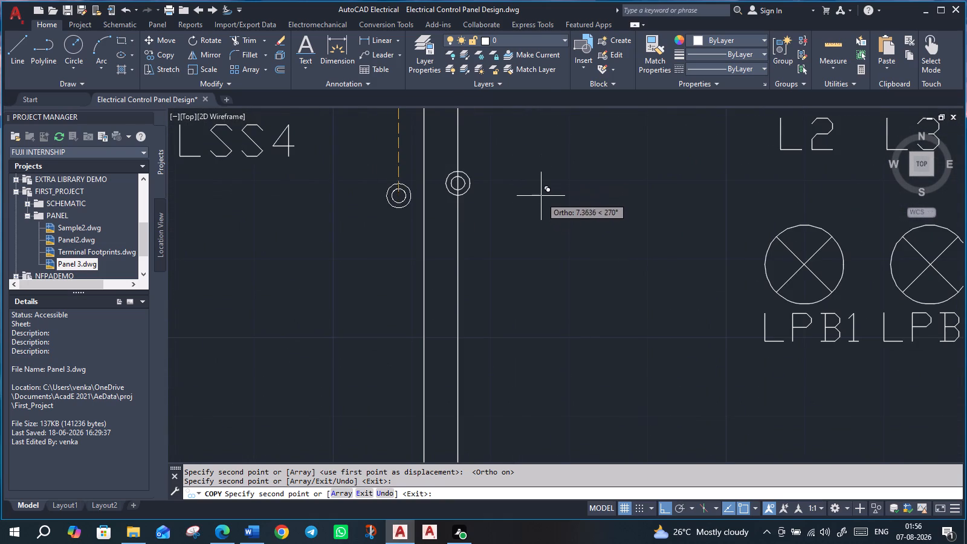
click(543, 183)
scroll(546, 187, down, 2)
key(Escape)
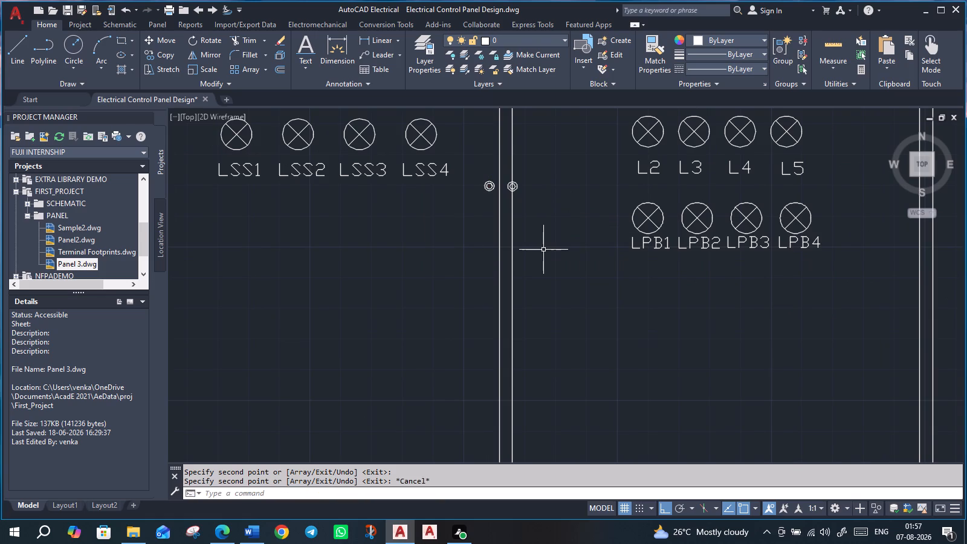
Erase both concentric circles centred on the first divider's line at mid-height.
scroll(432, 208, up, 2)
scroll(770, 154, up, 1)
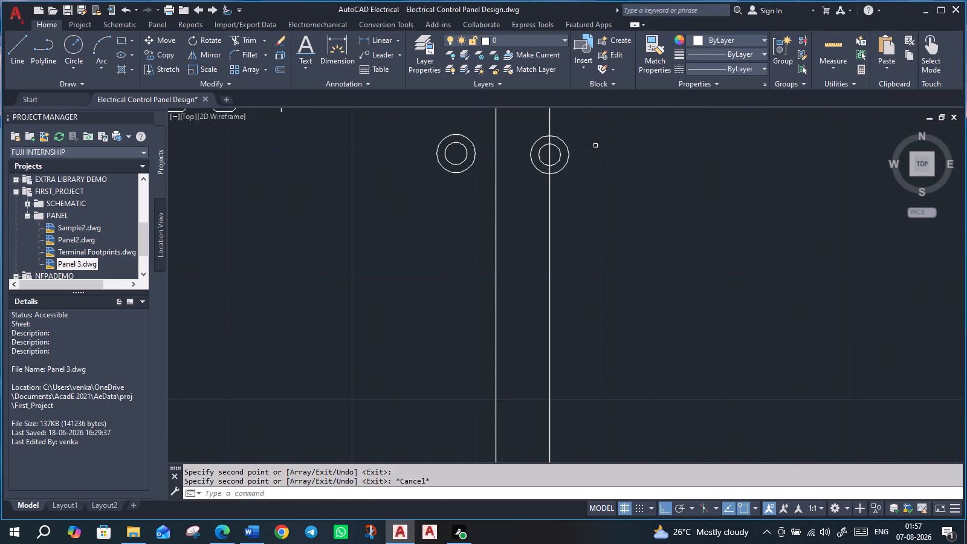
click(568, 158)
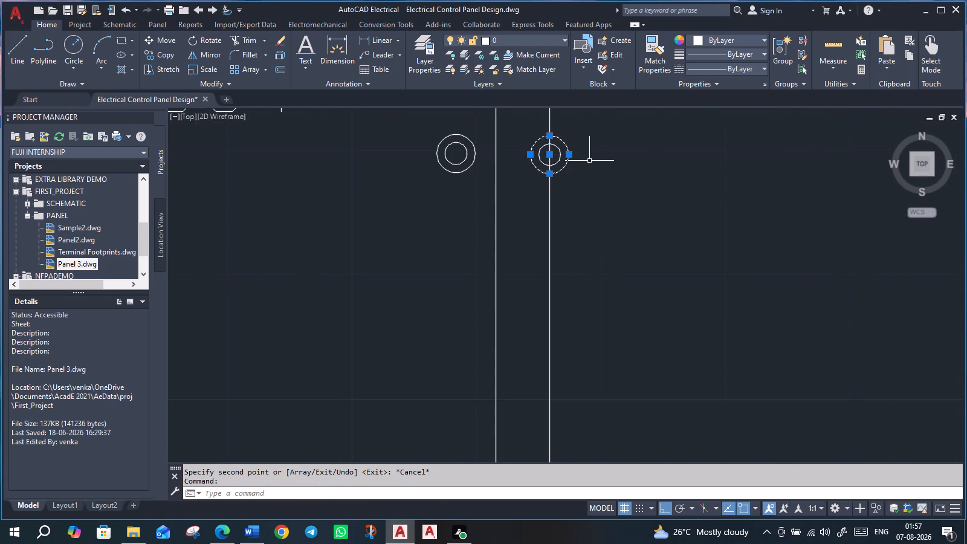
key(Delete)
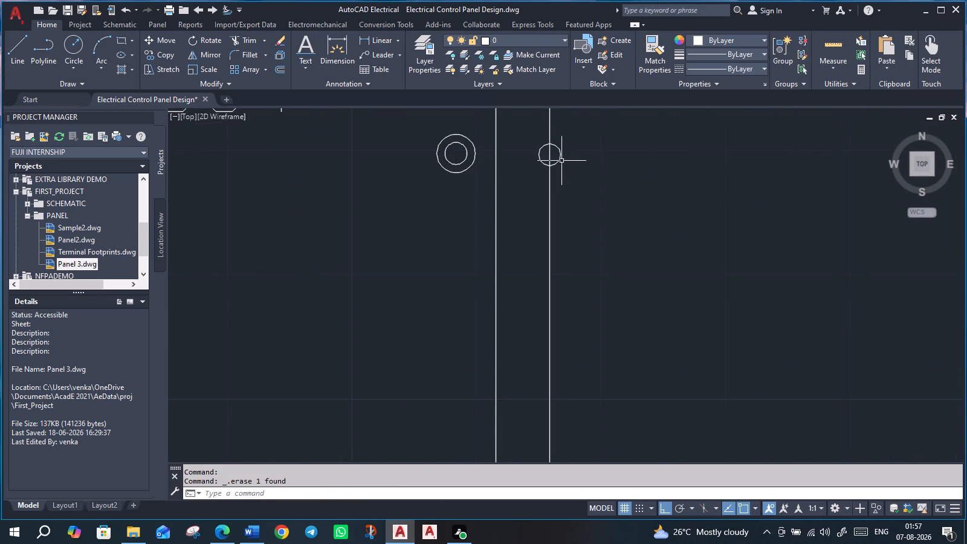
click(560, 158)
key(Delete)
Copy the left door's lower-right concentric circles horizontally about 6.8 and 13.1, to the lower-right corners of the middle and right doors.
scroll(542, 175, down, 4)
scroll(686, 345, down, 1)
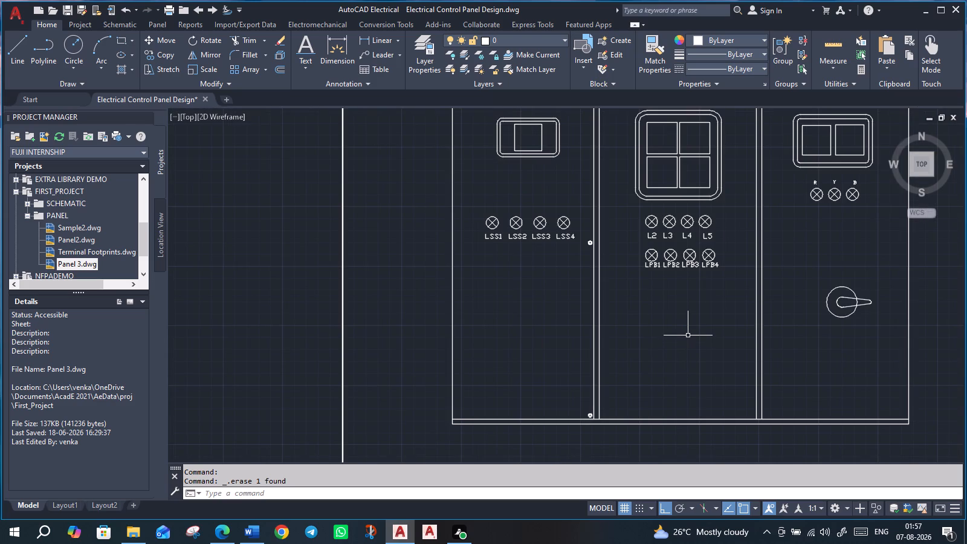
scroll(688, 335, down, 1)
scroll(684, 314, up, 1)
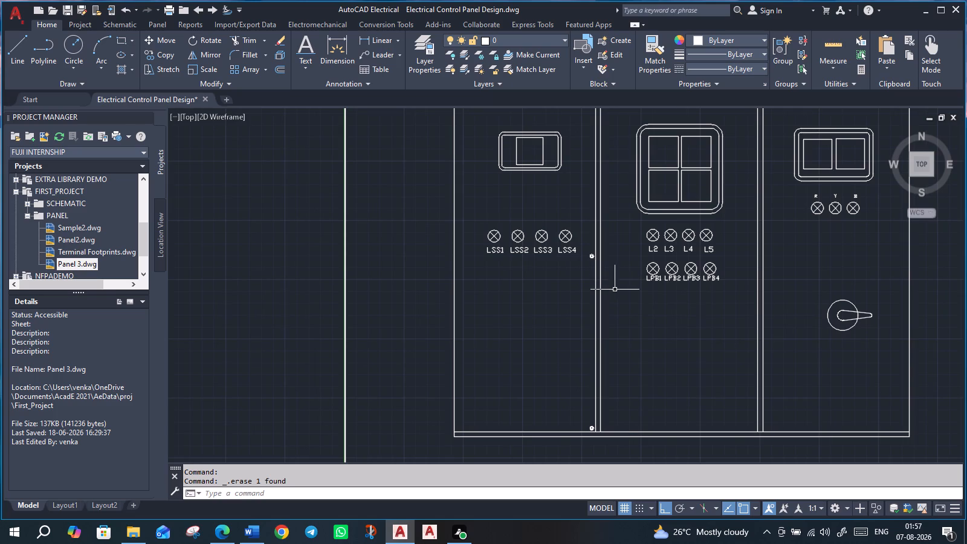
scroll(630, 444, up, 1)
middle_drag(622, 388, 545, 299)
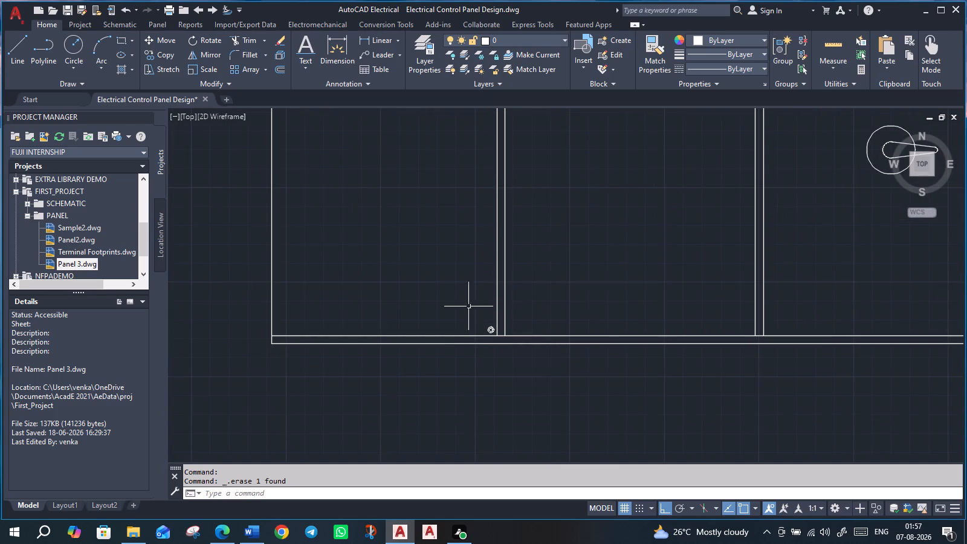
scroll(483, 327, up, 3)
click(483, 325)
click(525, 361)
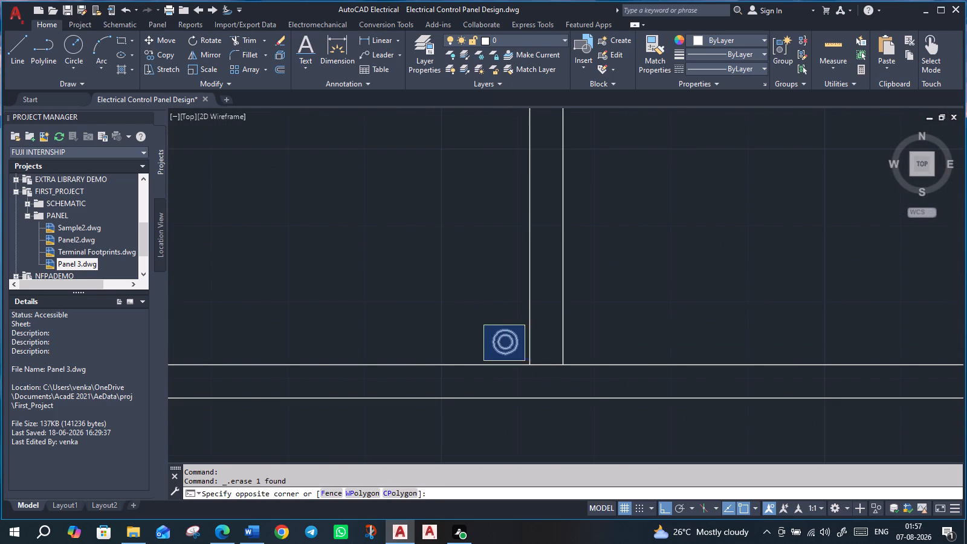
text(CO)
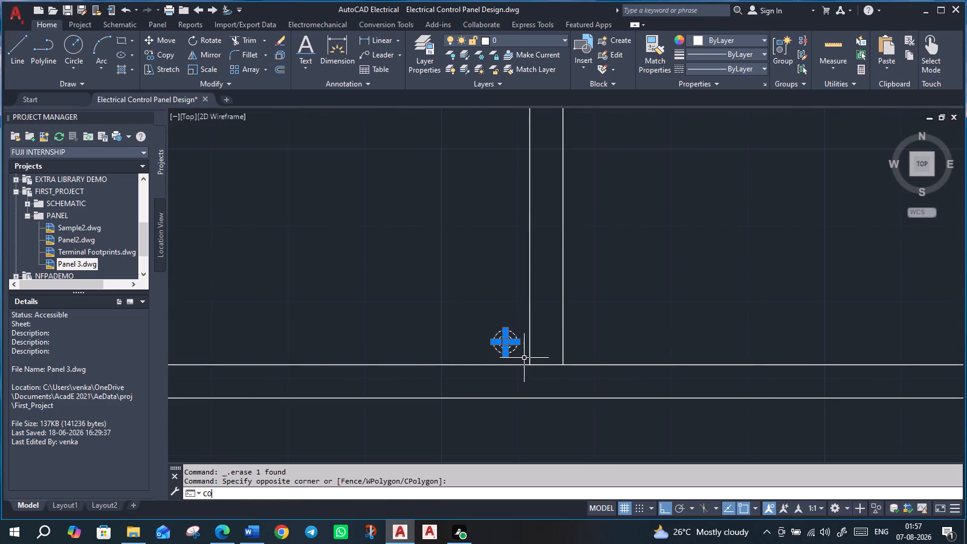
key(Return)
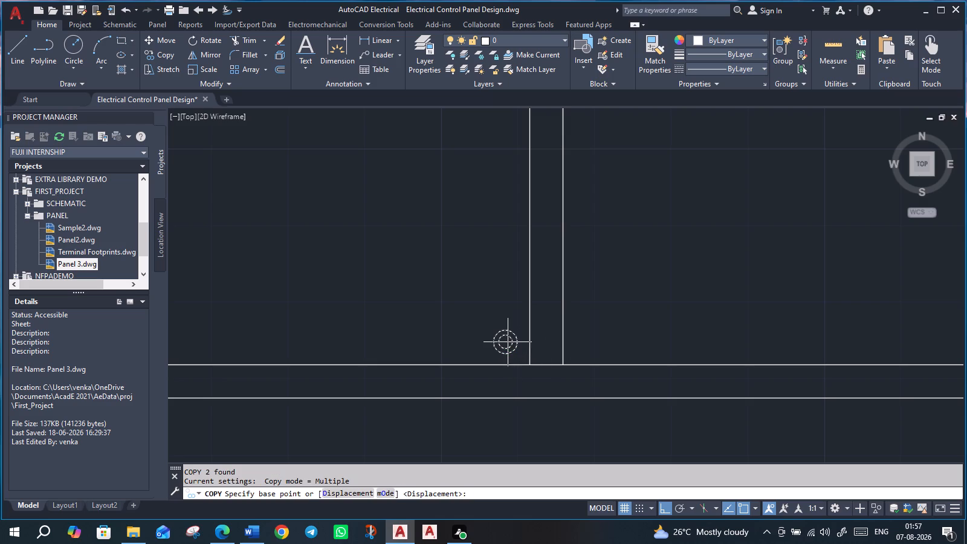
click(503, 346)
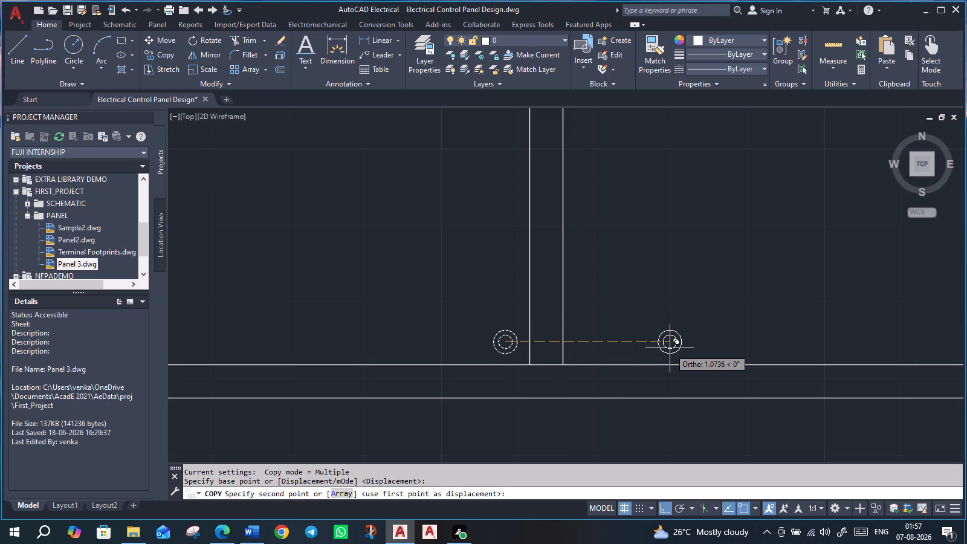
scroll(670, 348, down, 3)
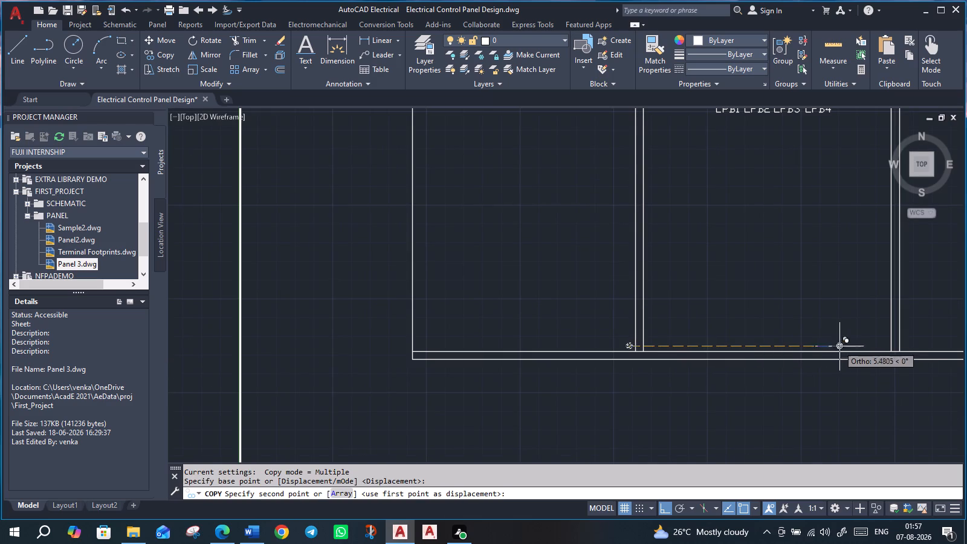
middle_drag(868, 349, 525, 336)
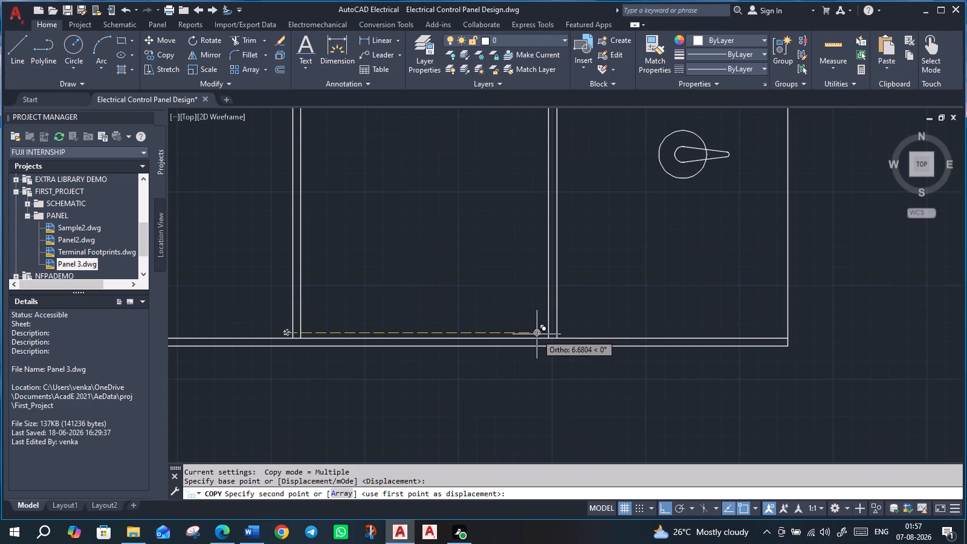
click(540, 334)
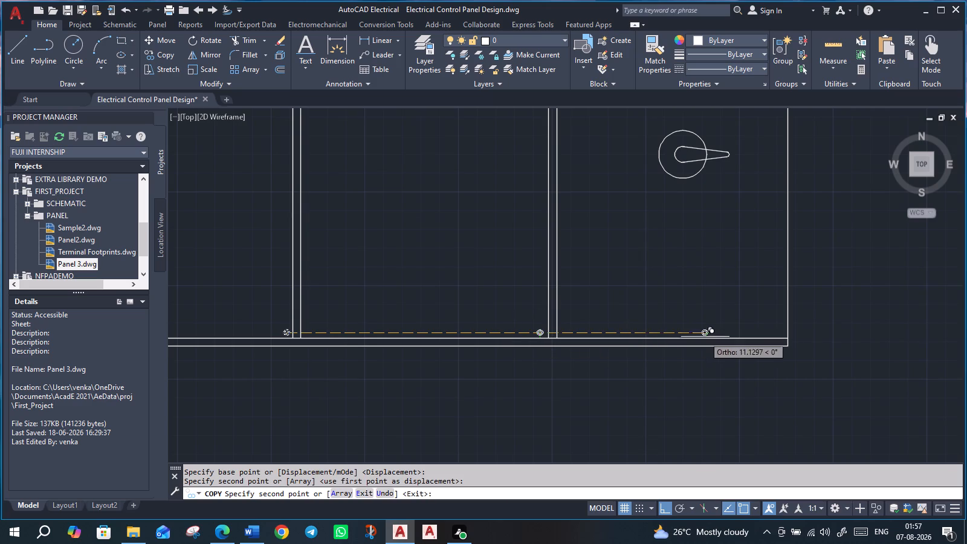
click(780, 342)
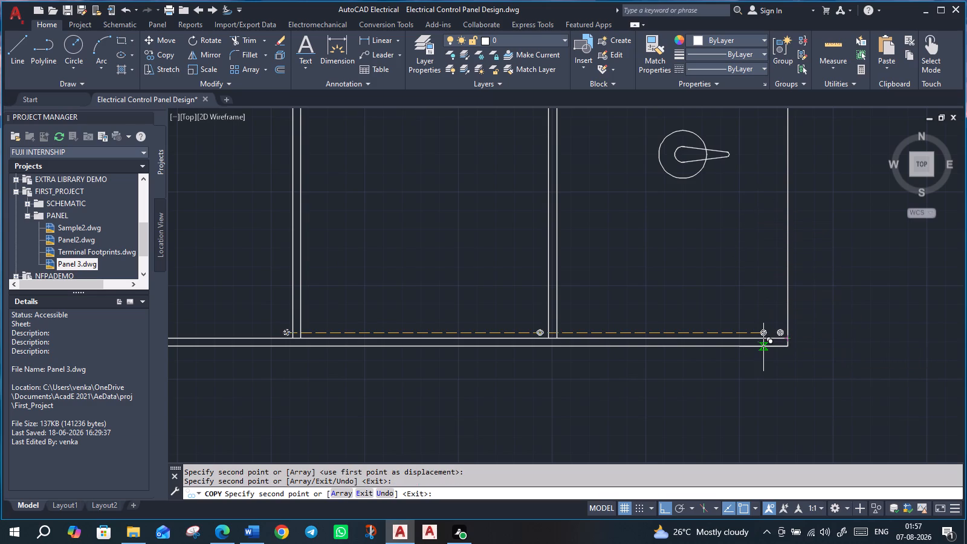
scroll(763, 347, down, 2)
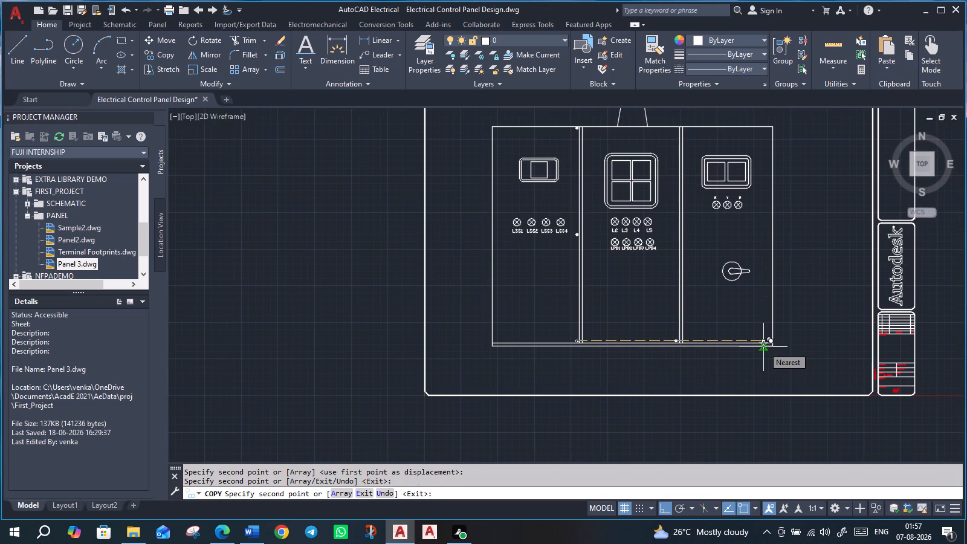
key(Escape)
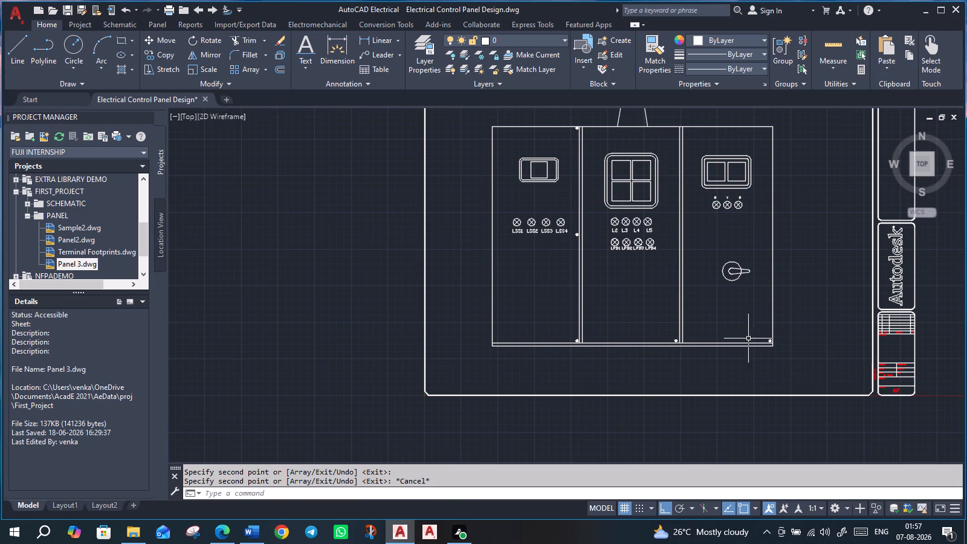
Copy the left door's mid-height concentric circles horizontally about 6.9 and 13.2, just inside the right edges of the middle and right doors.
scroll(592, 209, up, 3)
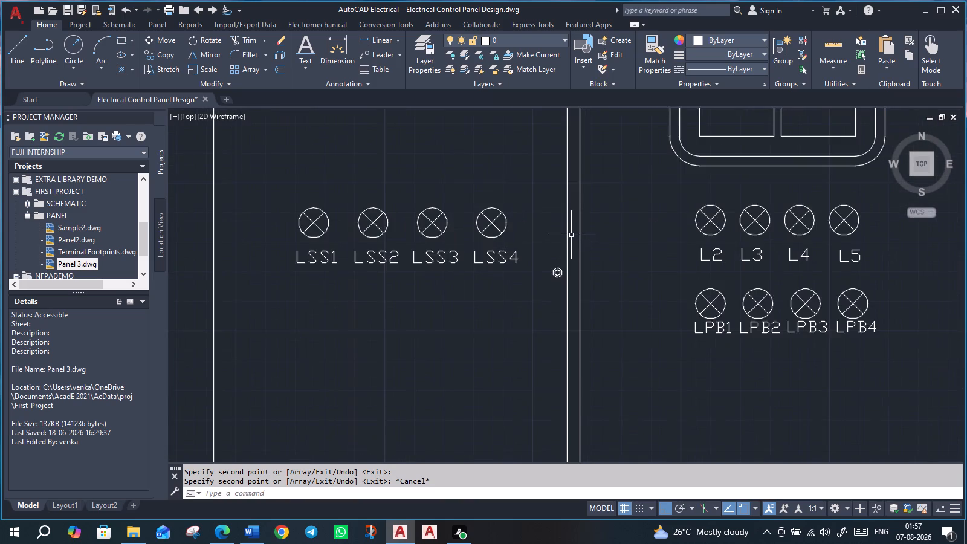
scroll(565, 256, up, 2)
click(503, 277)
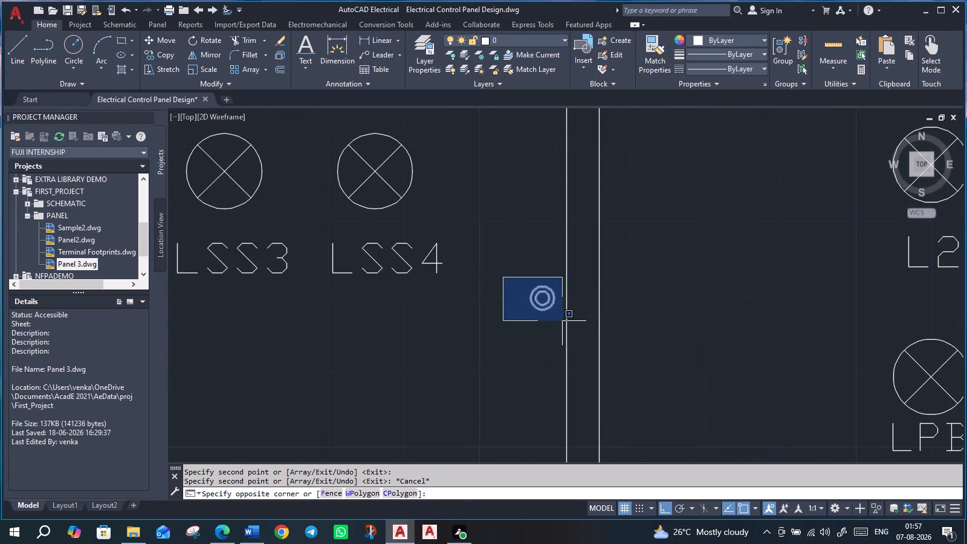
click(562, 321)
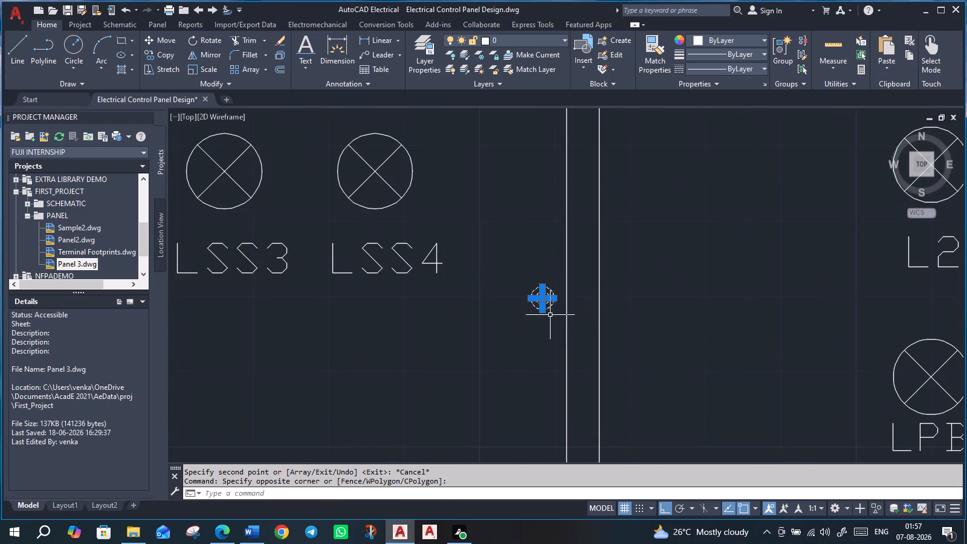
text(CO)
key(Return)
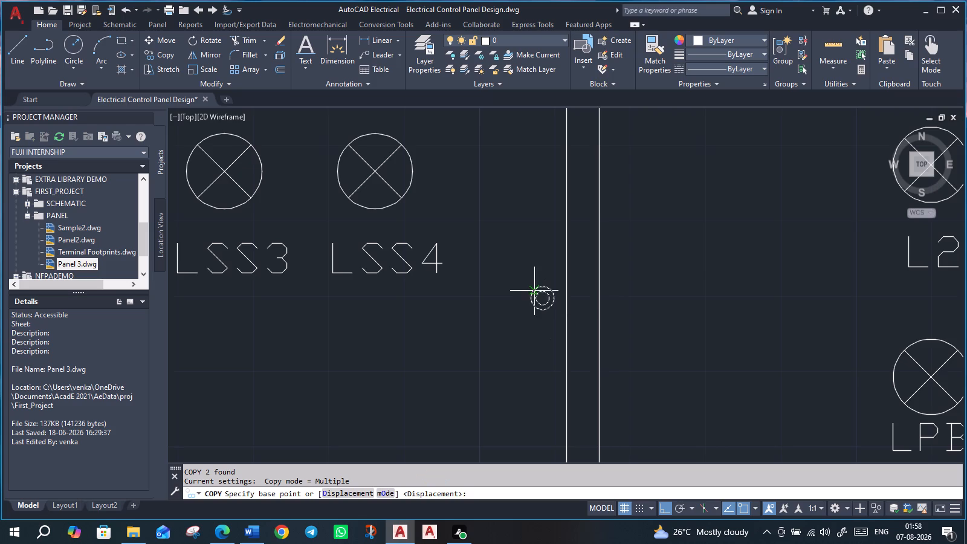
click(543, 299)
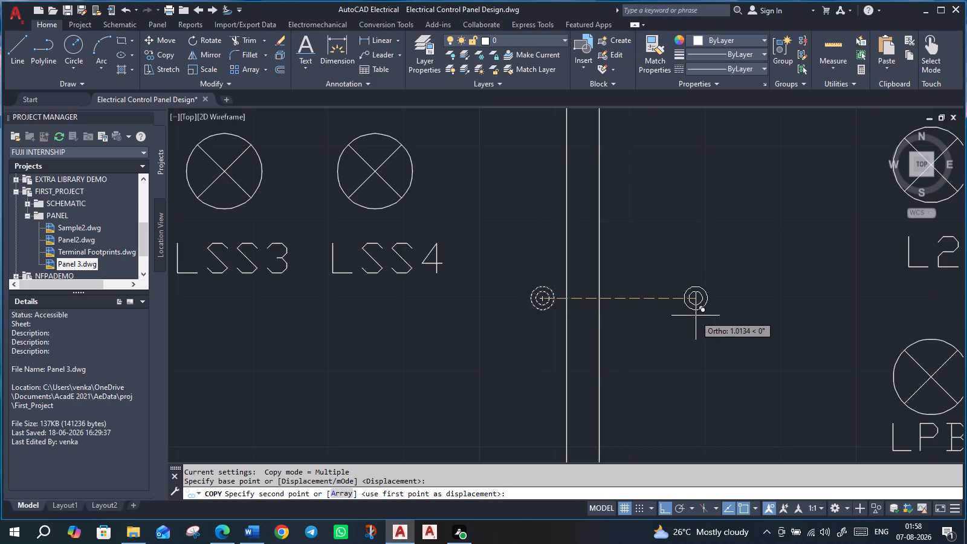
scroll(696, 315, down, 4)
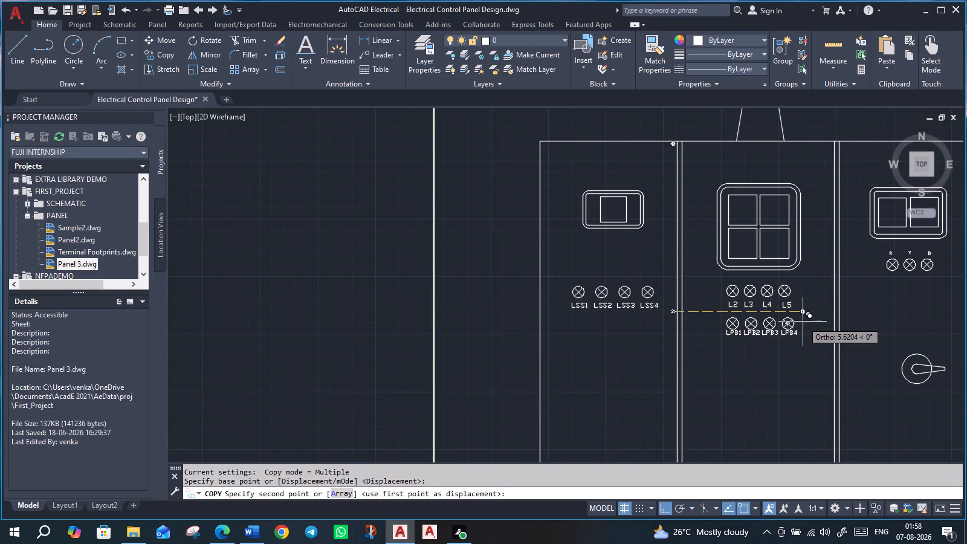
scroll(821, 325, up, 2)
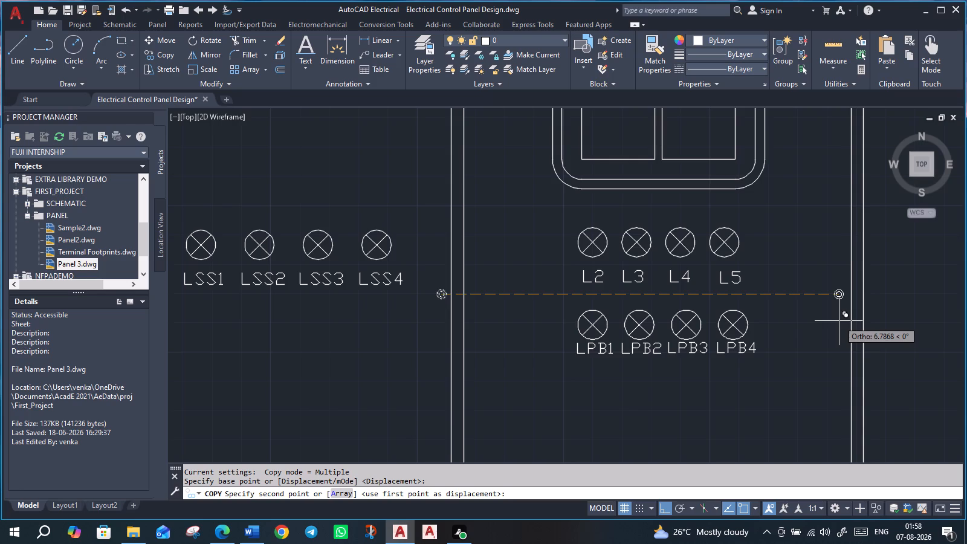
click(844, 321)
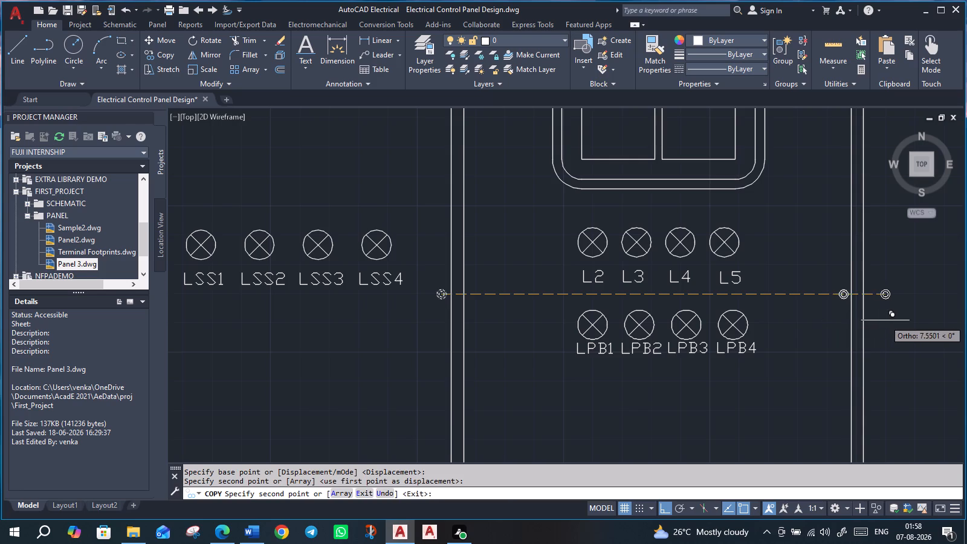
middle_drag(898, 323, 355, 253)
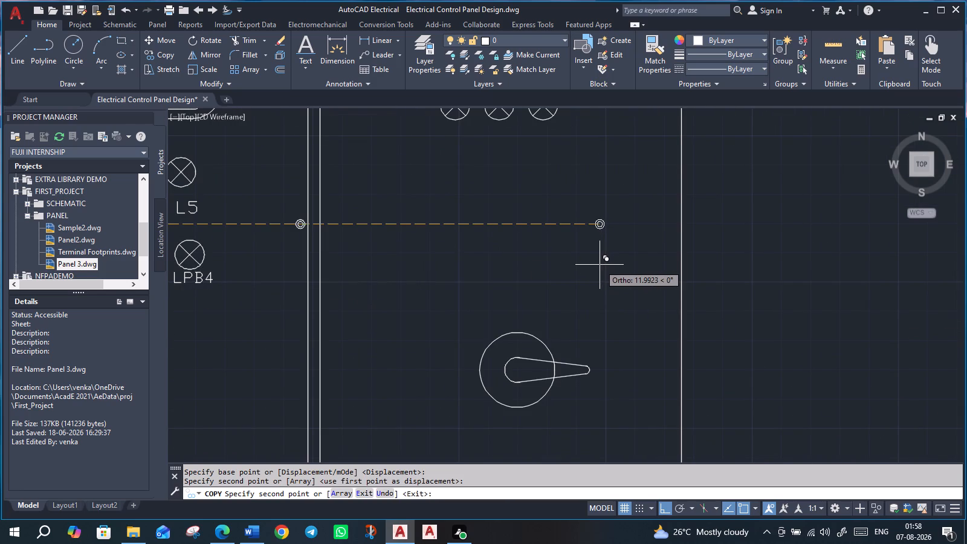
click(671, 272)
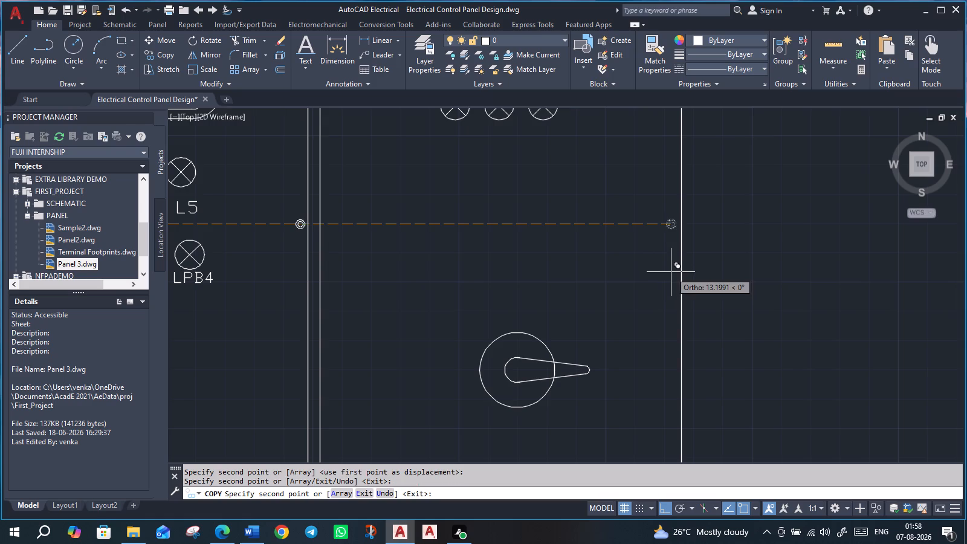
key(Escape)
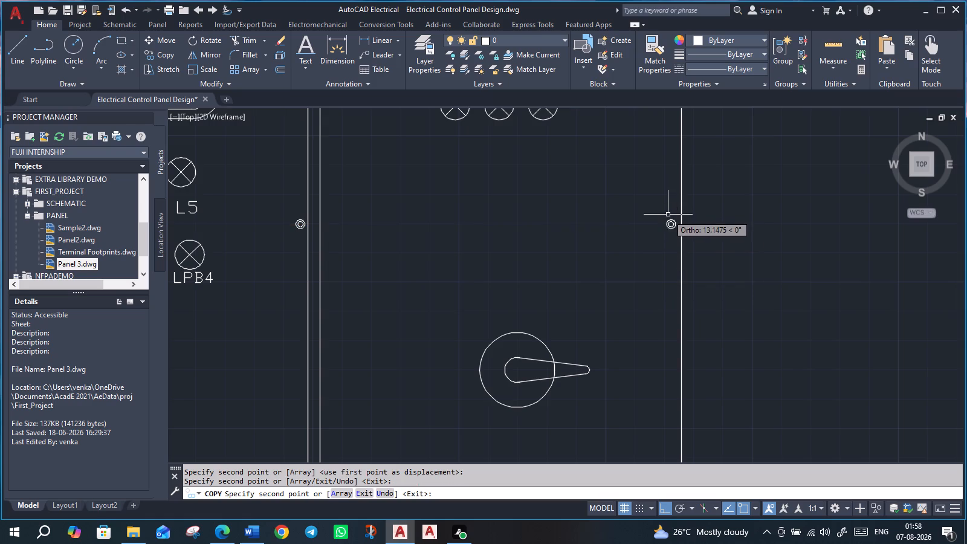
Copy the left door's upper-right concentric circles horizontally about 6.8 and 13.2, to the upper-right corners of the middle and right doors.
scroll(668, 215, up, 1)
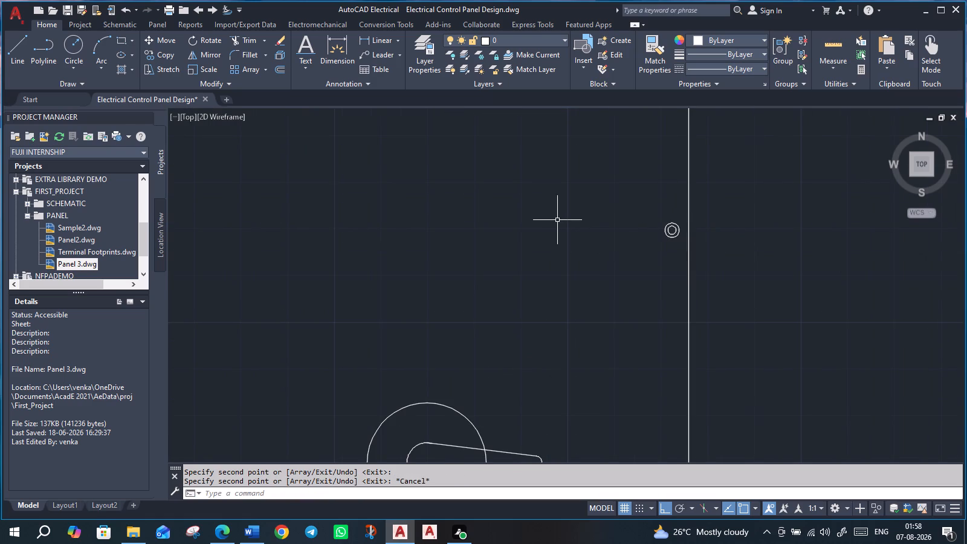
middle_drag(445, 230, 842, 464)
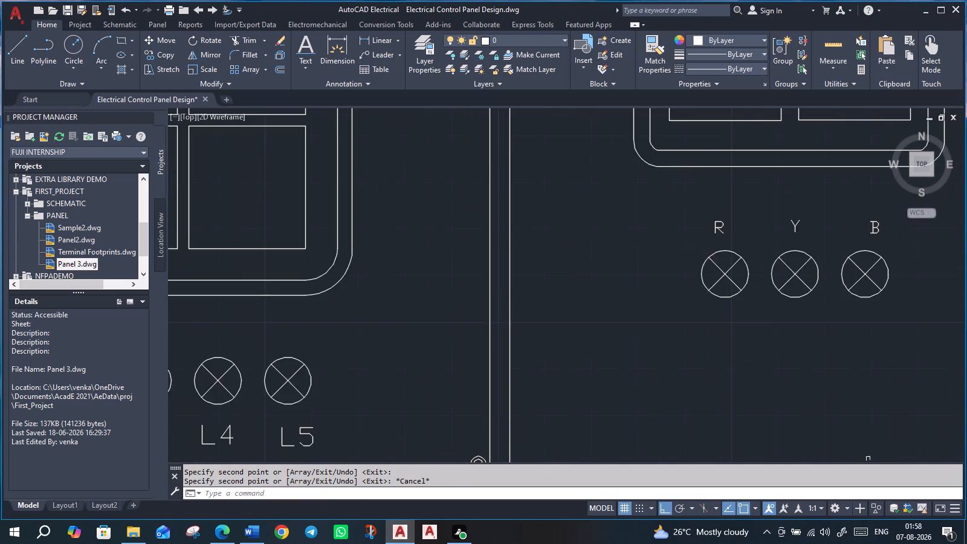
scroll(866, 453, down, 4)
scroll(678, 356, up, 2)
scroll(757, 338, up, 2)
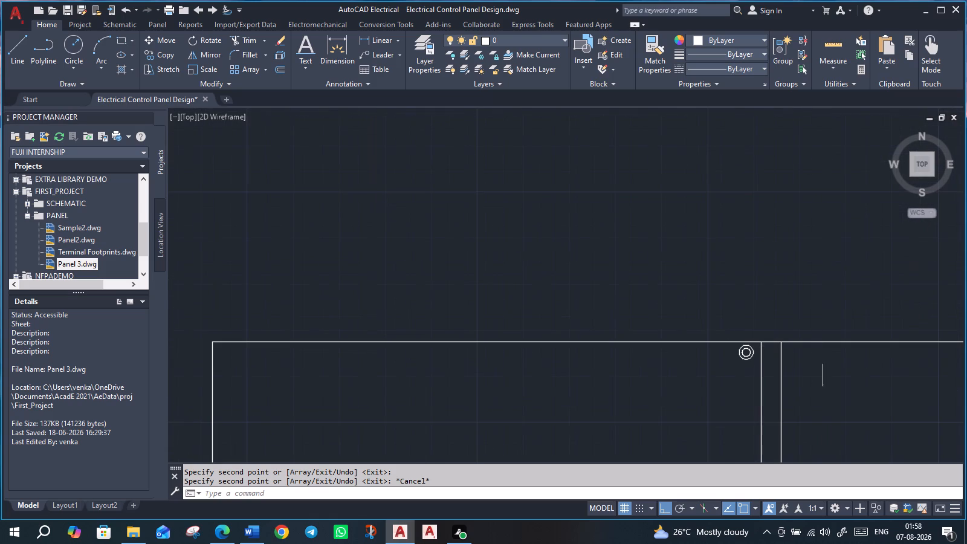
scroll(822, 364, up, 3)
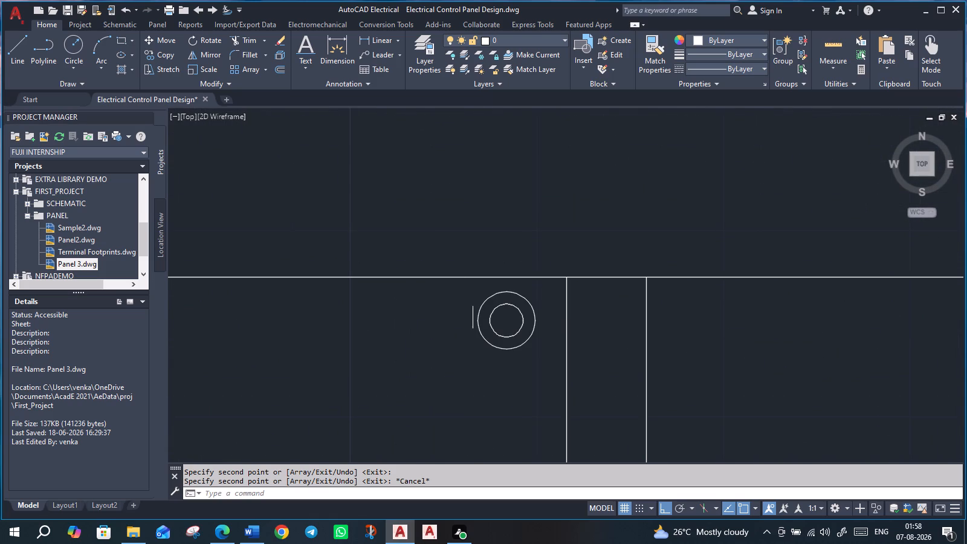
click(454, 285)
click(565, 355)
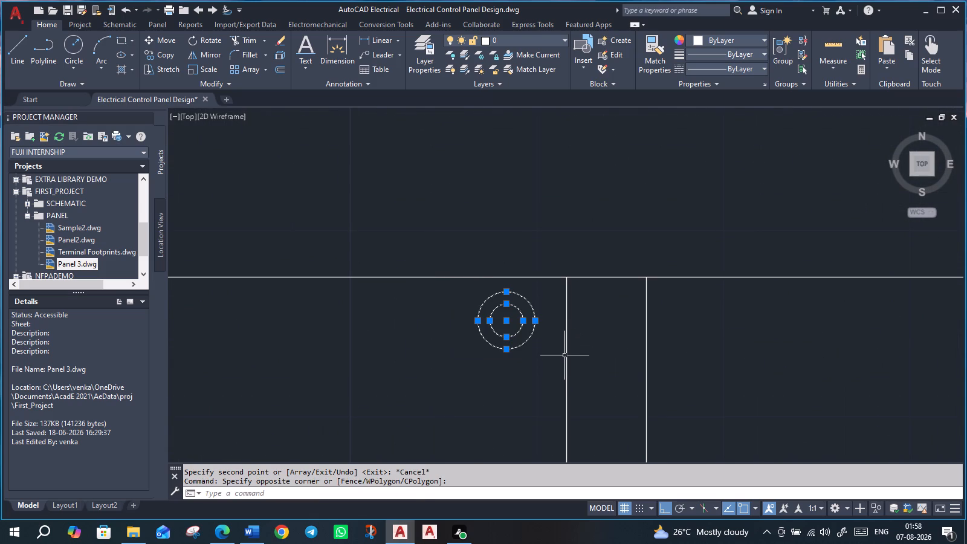
text(CO)
key(Return)
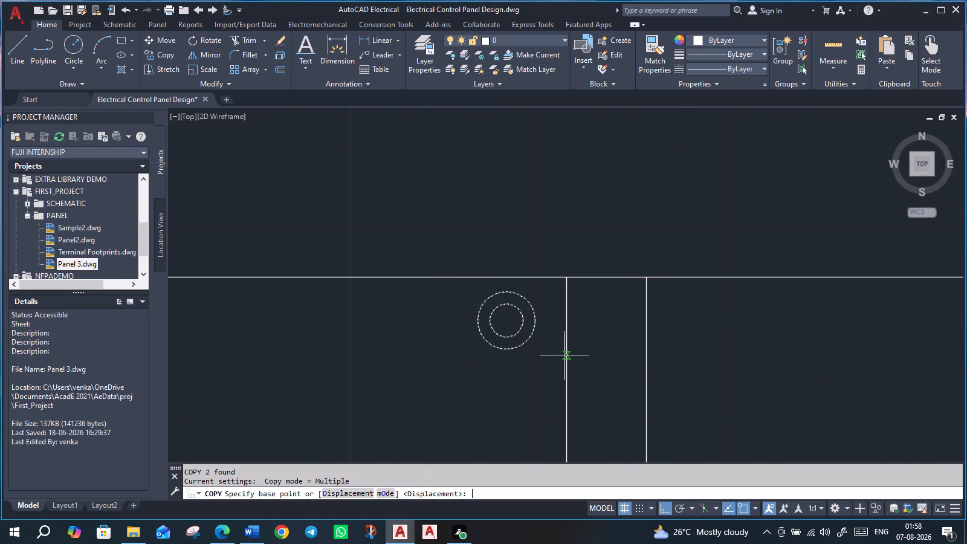
click(508, 320)
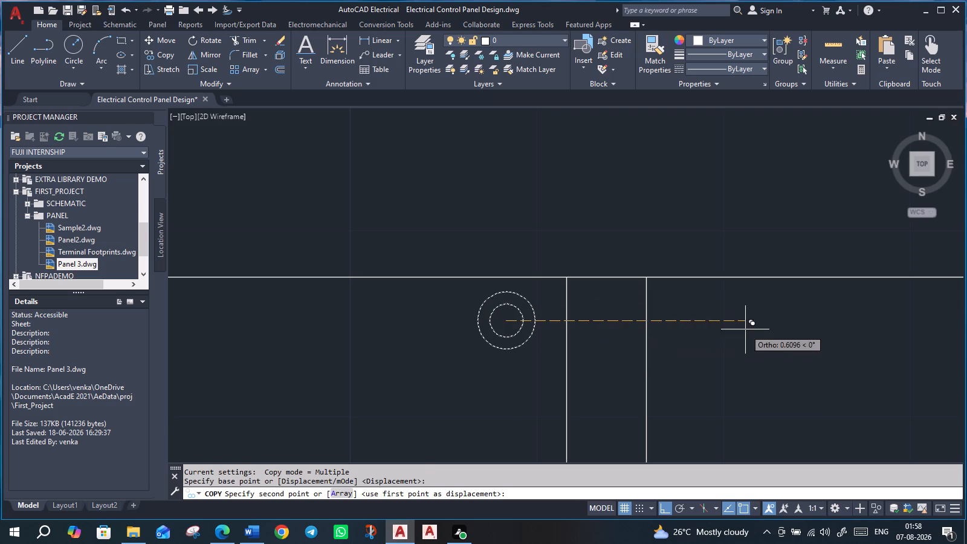
scroll(770, 331, down, 4)
middle_drag(891, 352, 295, 269)
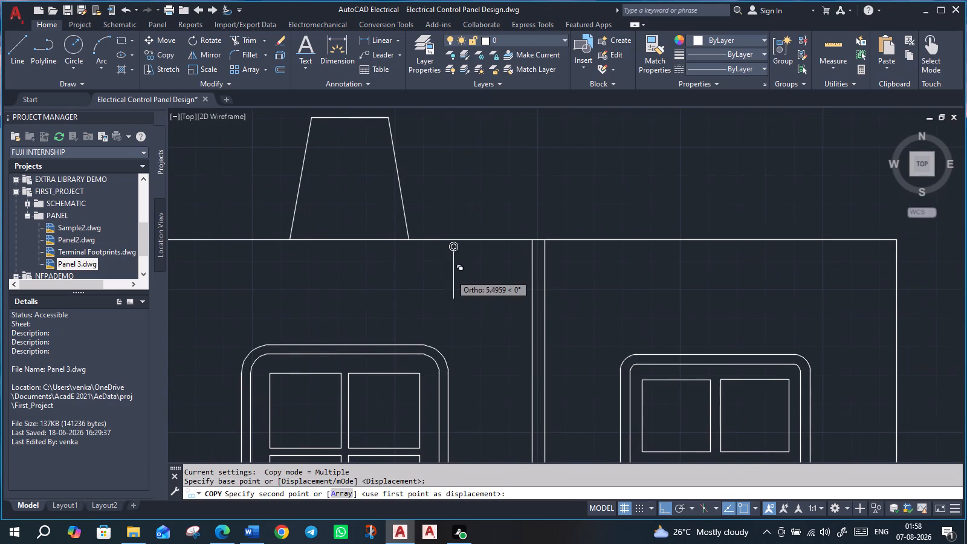
click(522, 280)
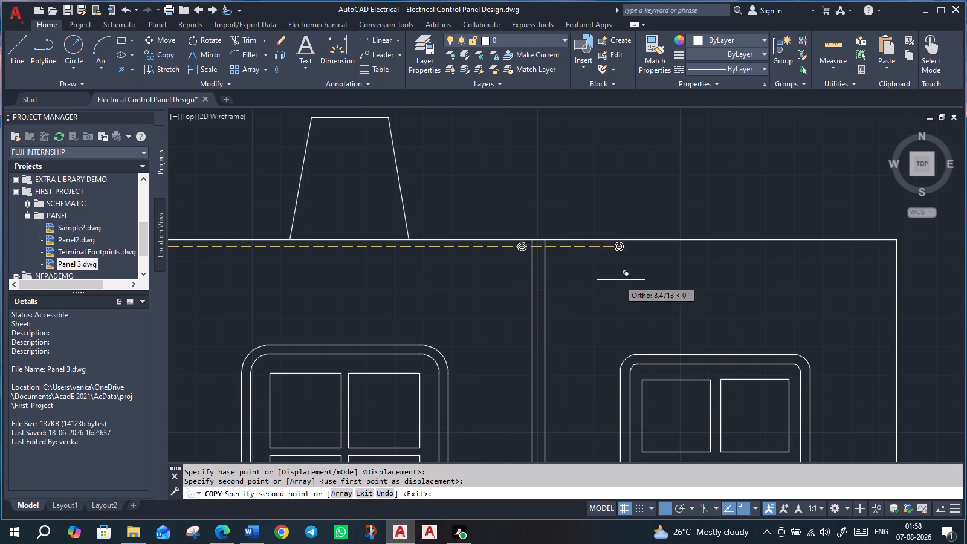
click(888, 314)
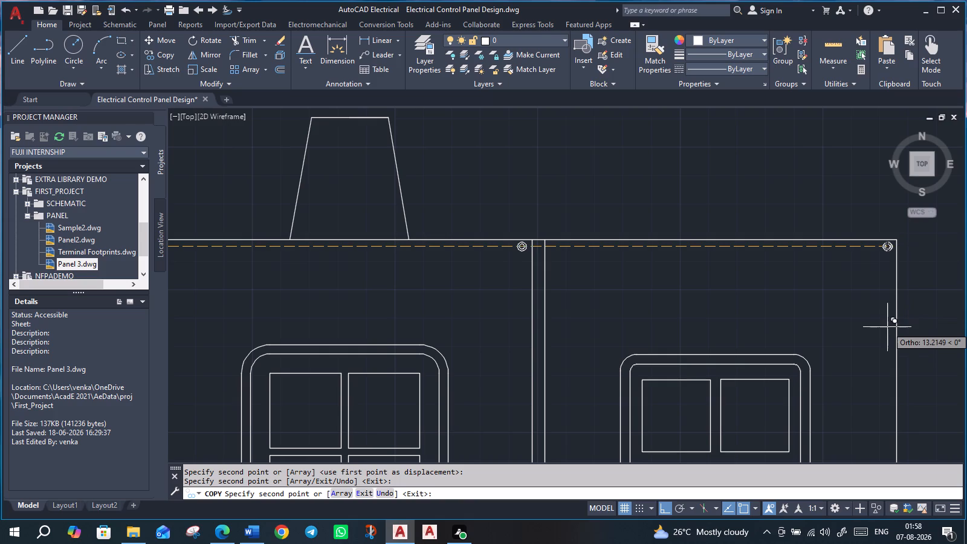
key(Escape)
Copy the R lamp symbol, with Ortho off, to a row of four about 1 apart beneath the LSS1 to LSS4 labels.
scroll(887, 327, down, 3)
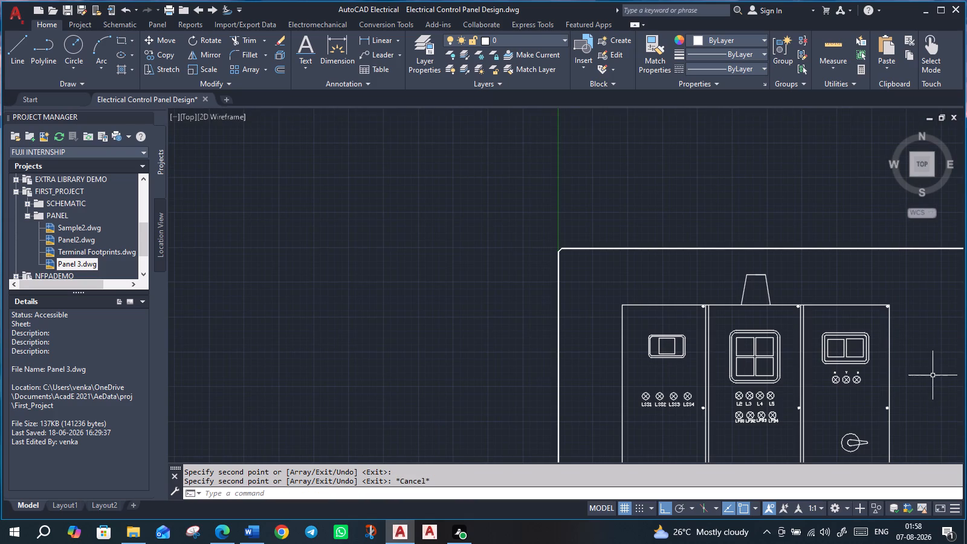
middle_drag(922, 380, 727, 201)
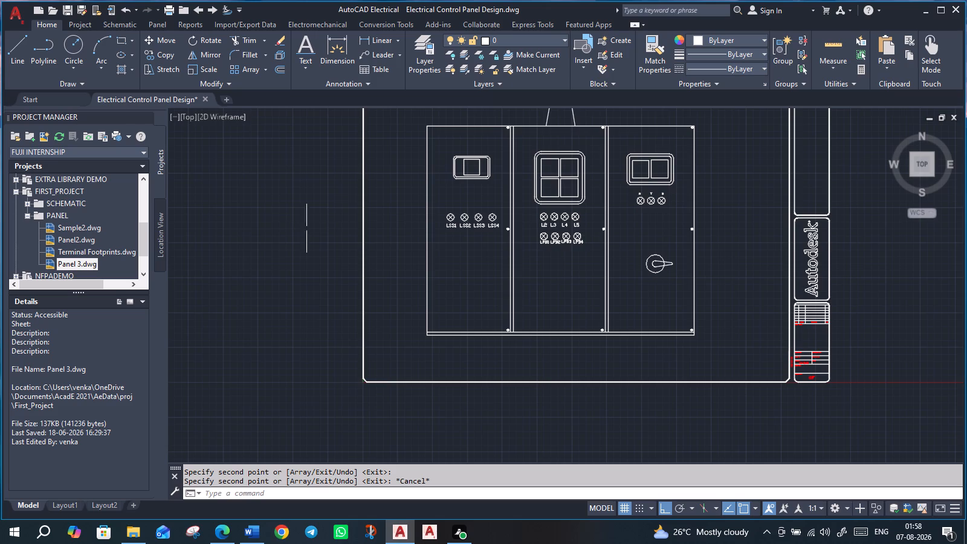
scroll(511, 228, up, 2)
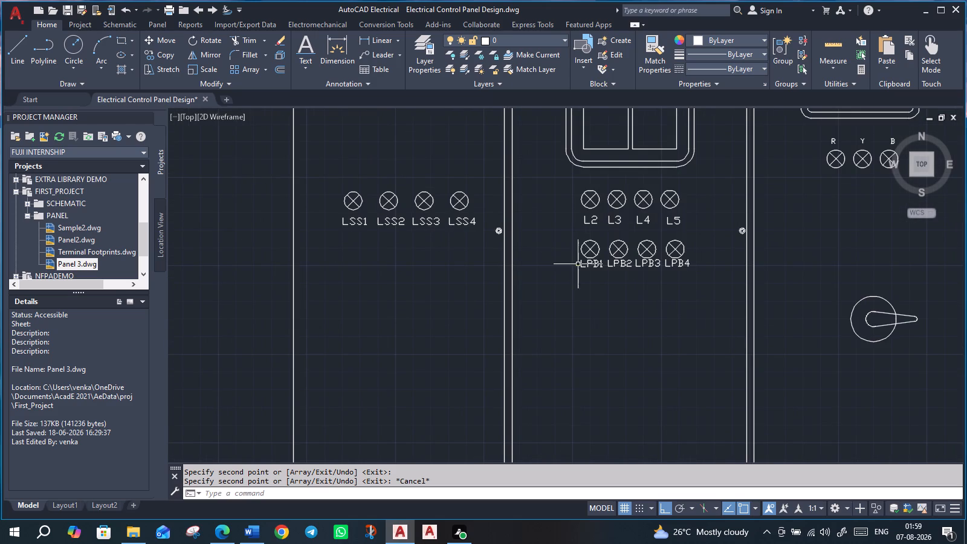
middle_drag(631, 326, 549, 409)
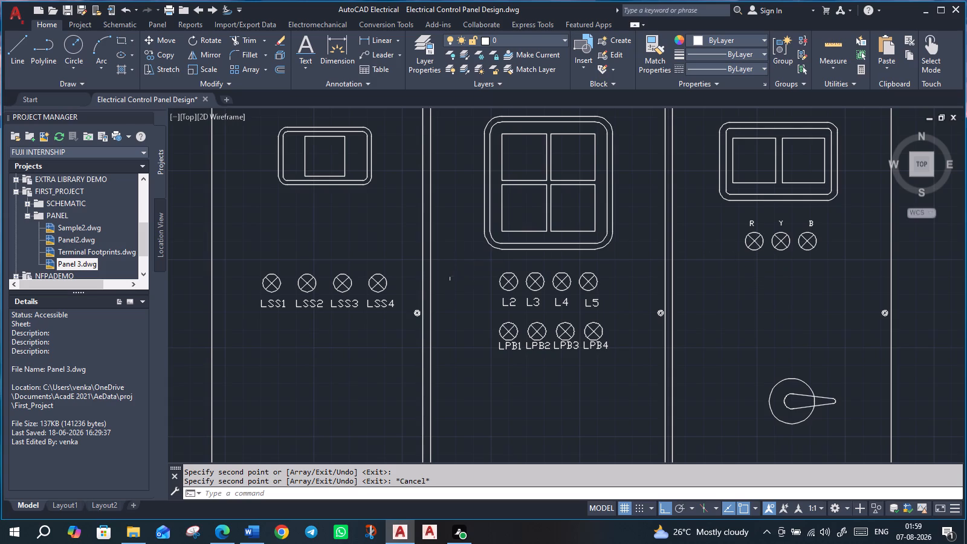
scroll(728, 275, up, 1)
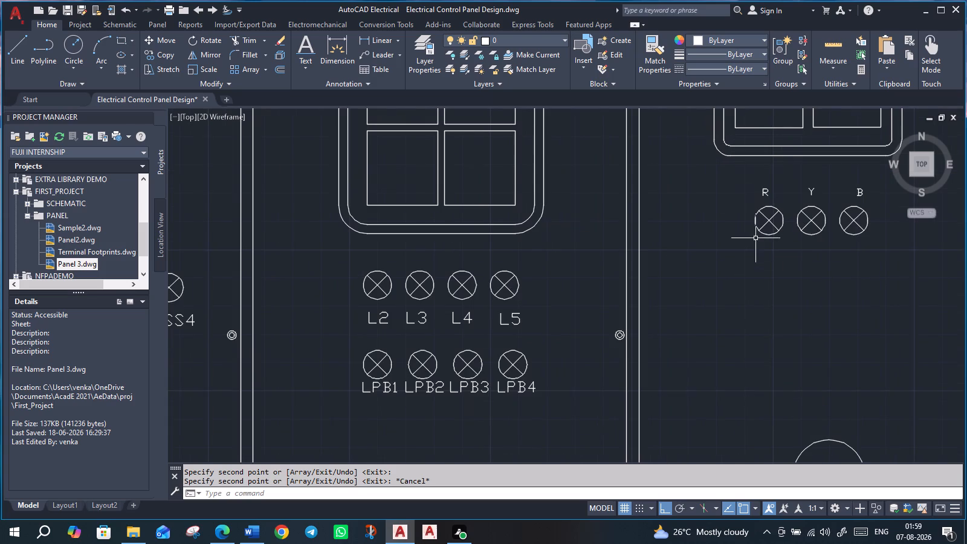
click(745, 200)
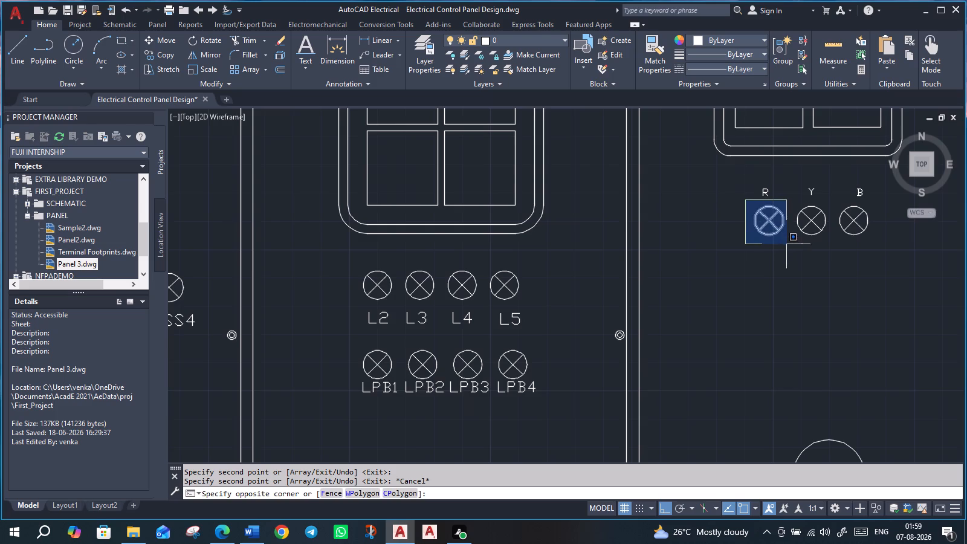
click(786, 244)
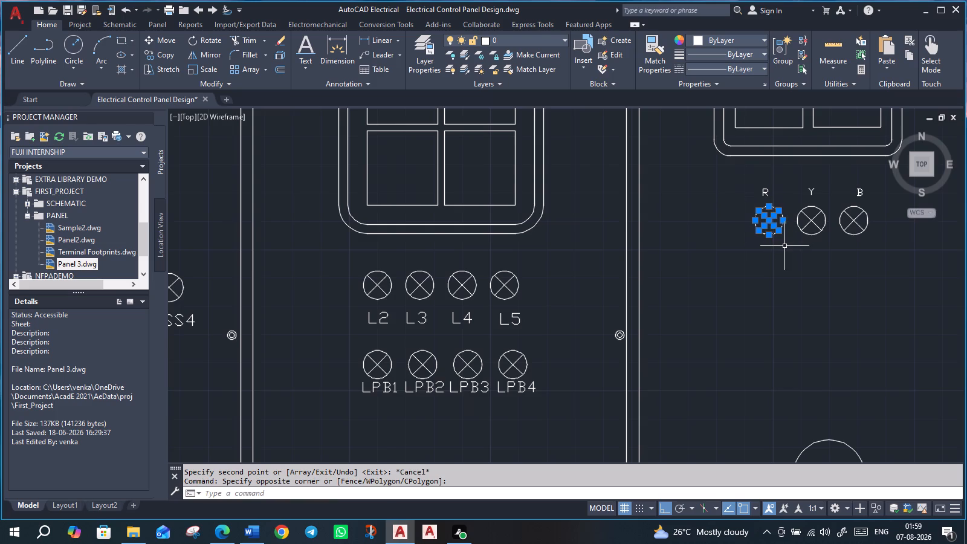
text(CO)
key(Return)
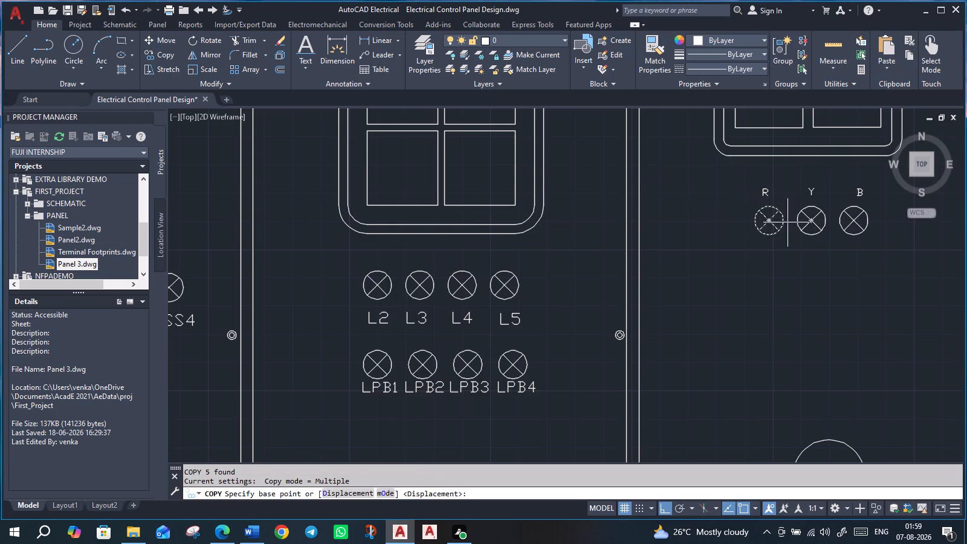
click(766, 220)
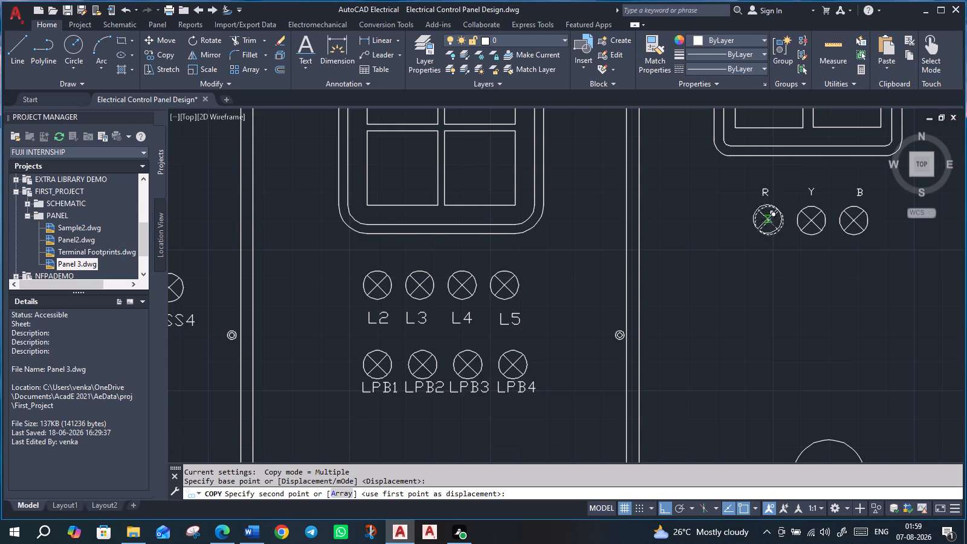
key(F8)
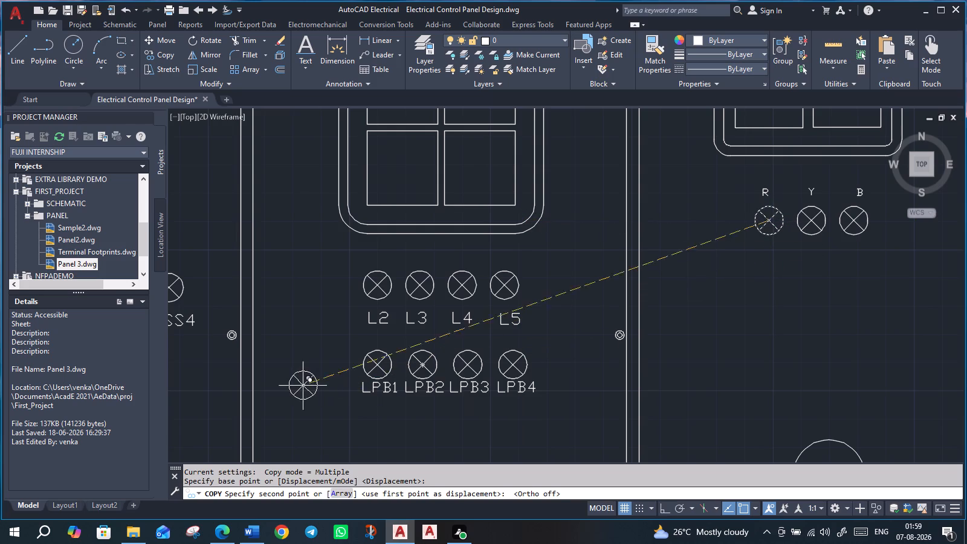
scroll(303, 386, down, 2)
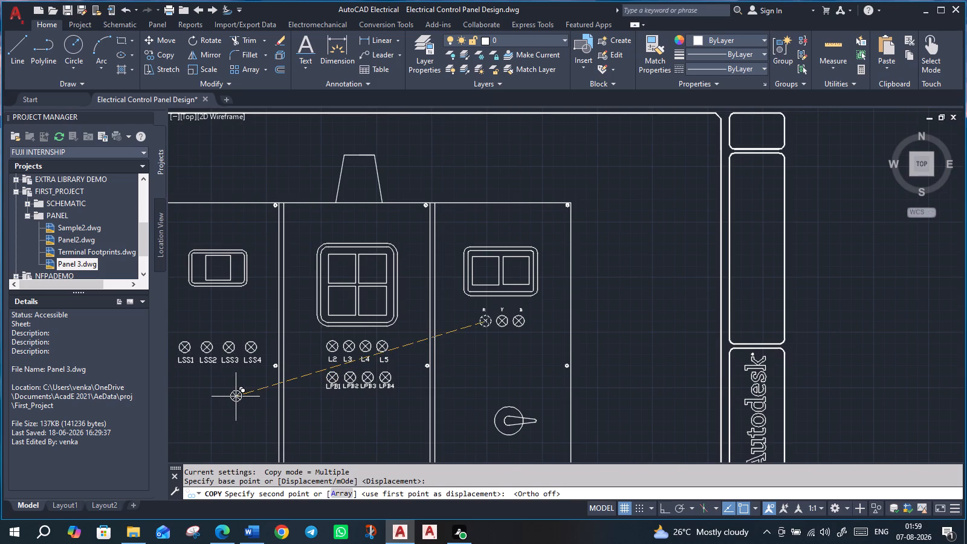
middle_drag(236, 397, 442, 393)
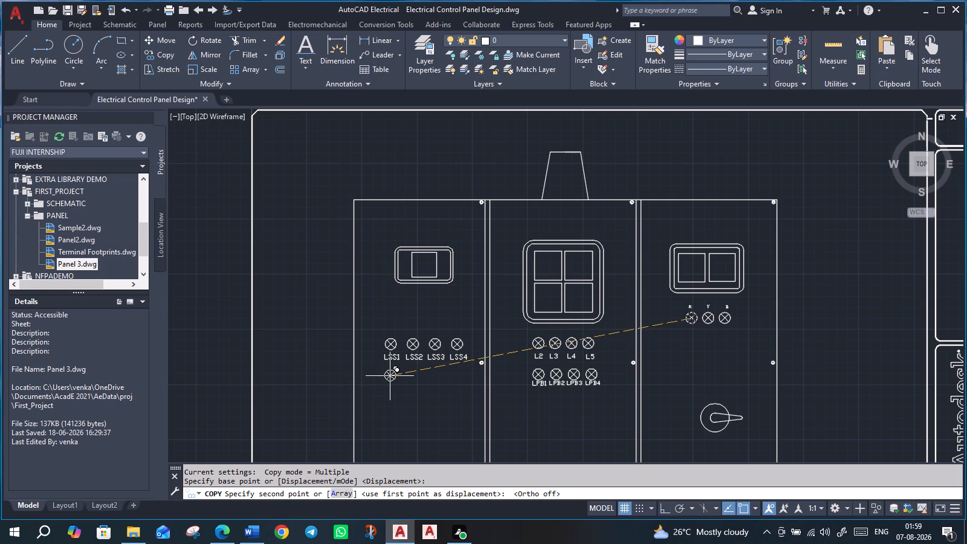
scroll(390, 376, up, 1)
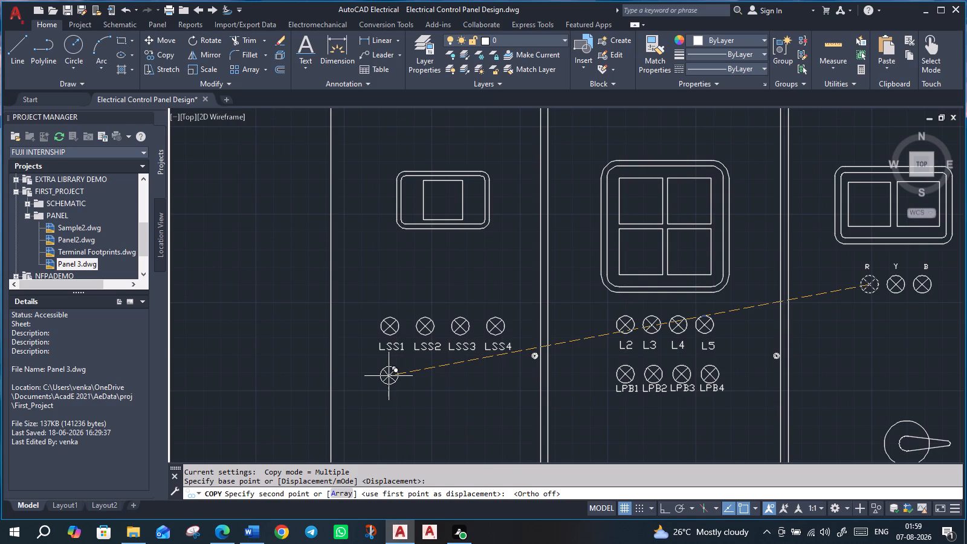
scroll(389, 376, up, 1)
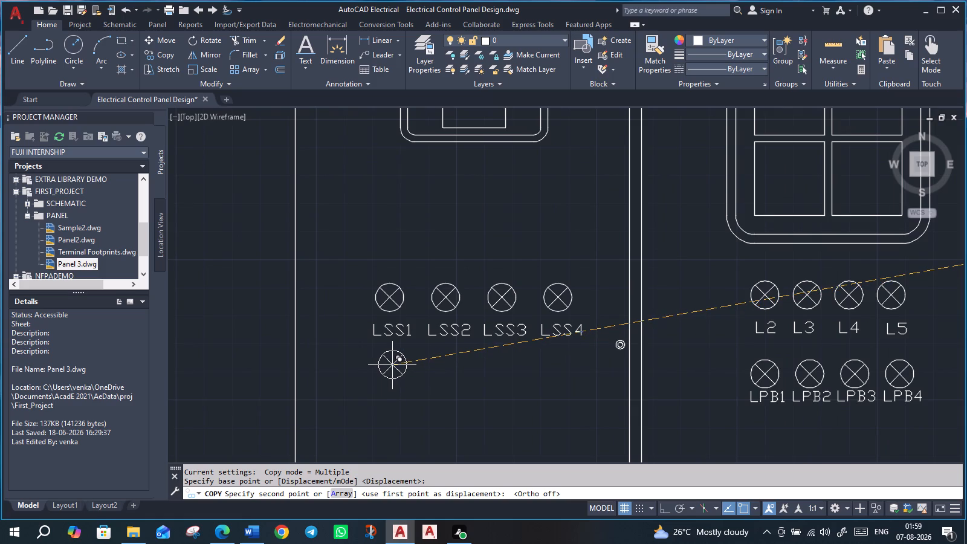
click(392, 365)
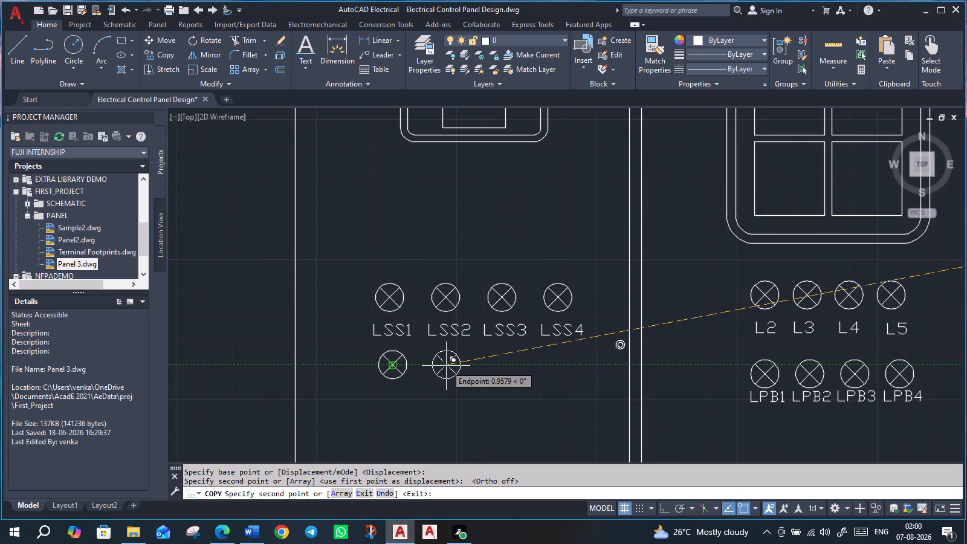
click(446, 366)
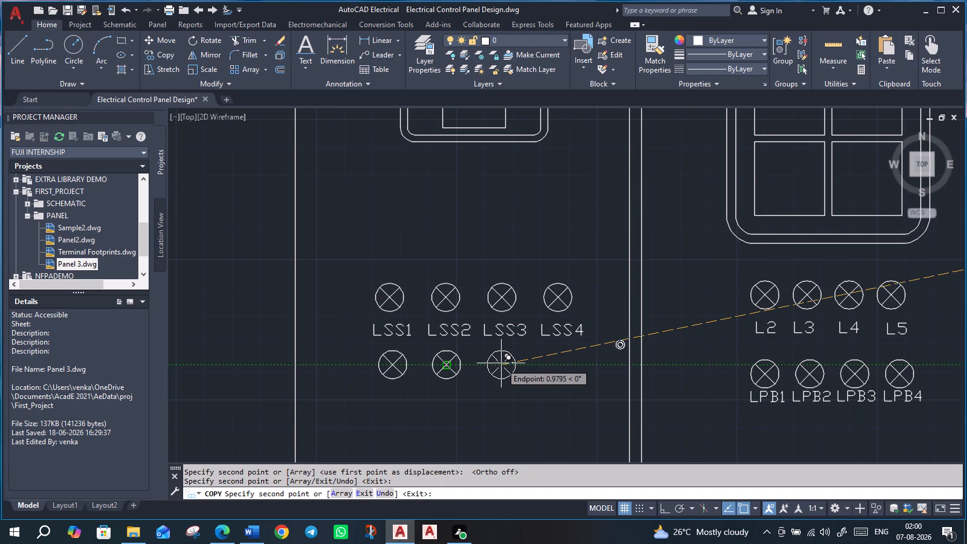
click(502, 363)
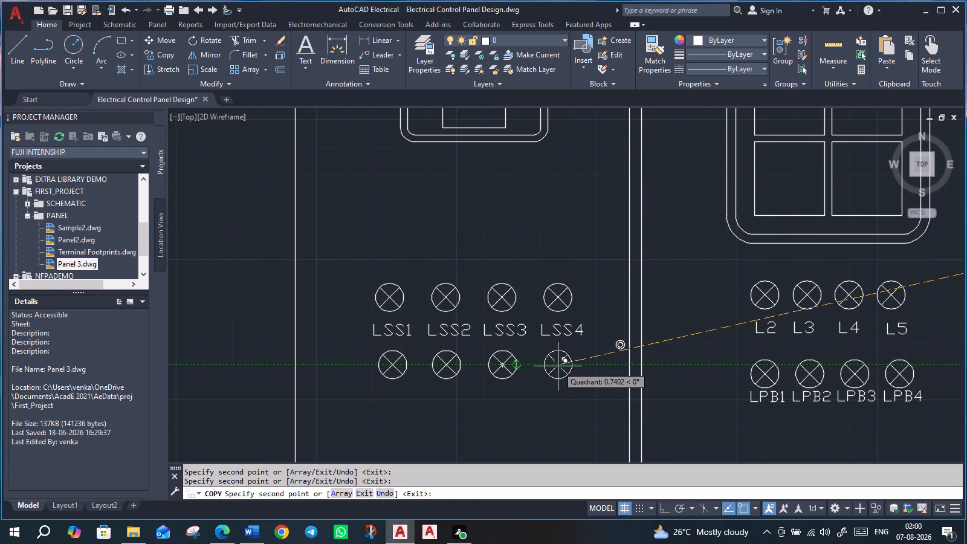
click(558, 366)
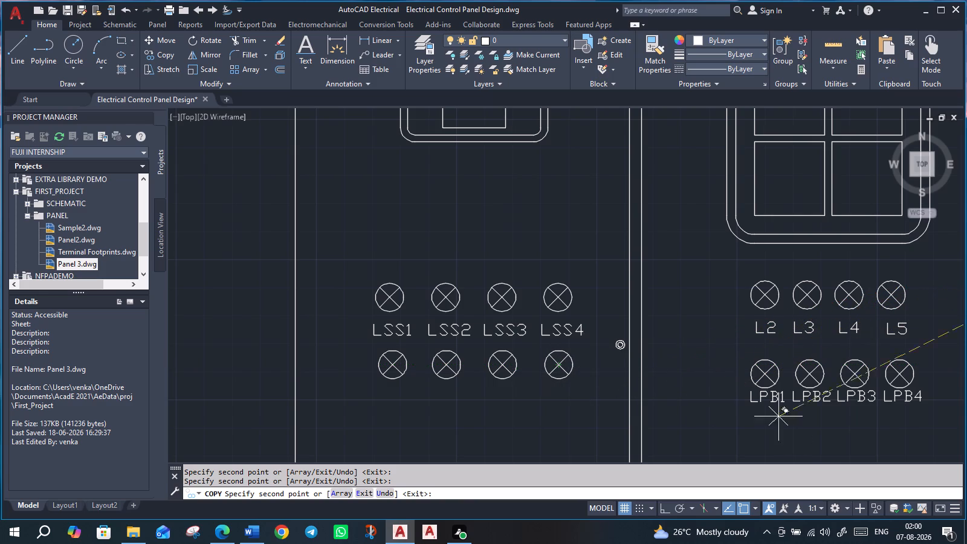
Place four more copies of the lamp symbol about 0.8 apart in a row beneath the LPB1 to LPB4 labels.
middle_drag(779, 430, 638, 354)
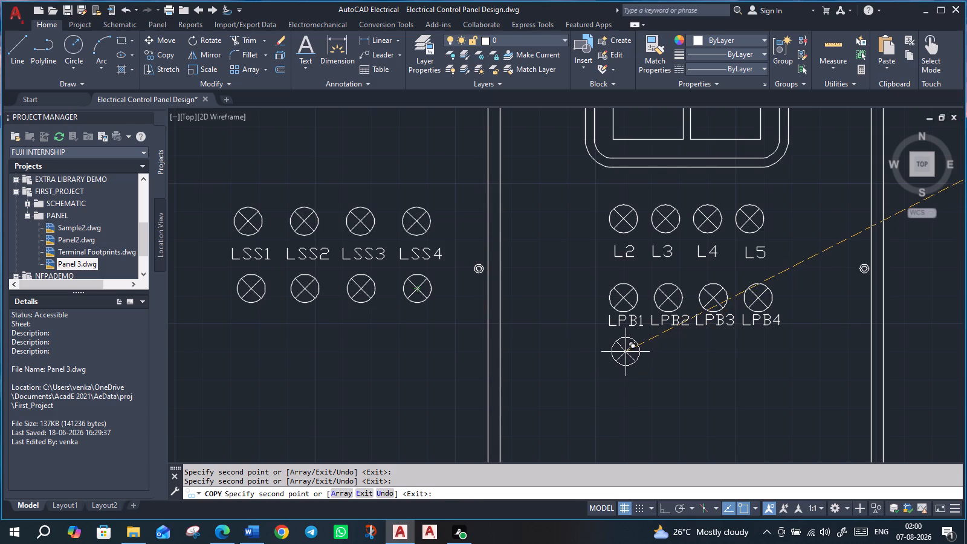
click(626, 352)
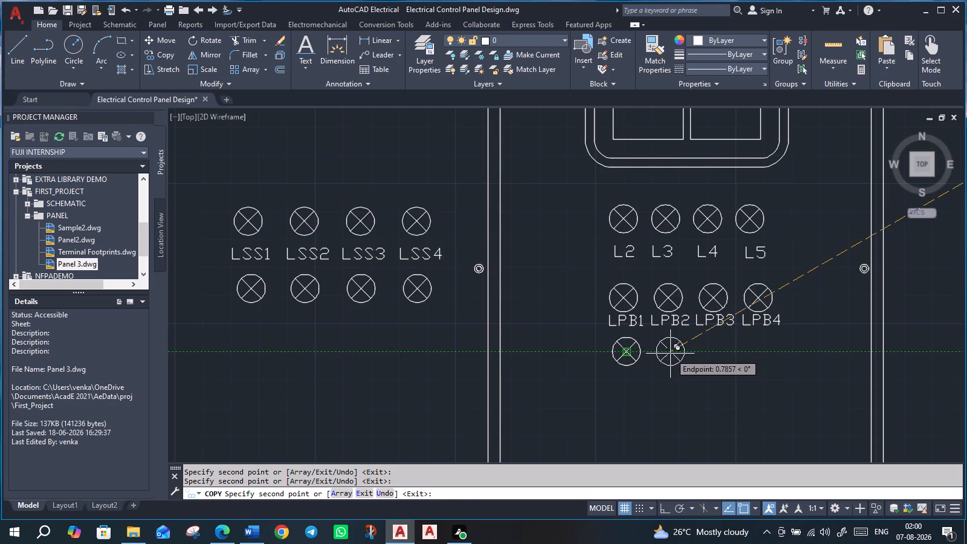
click(670, 354)
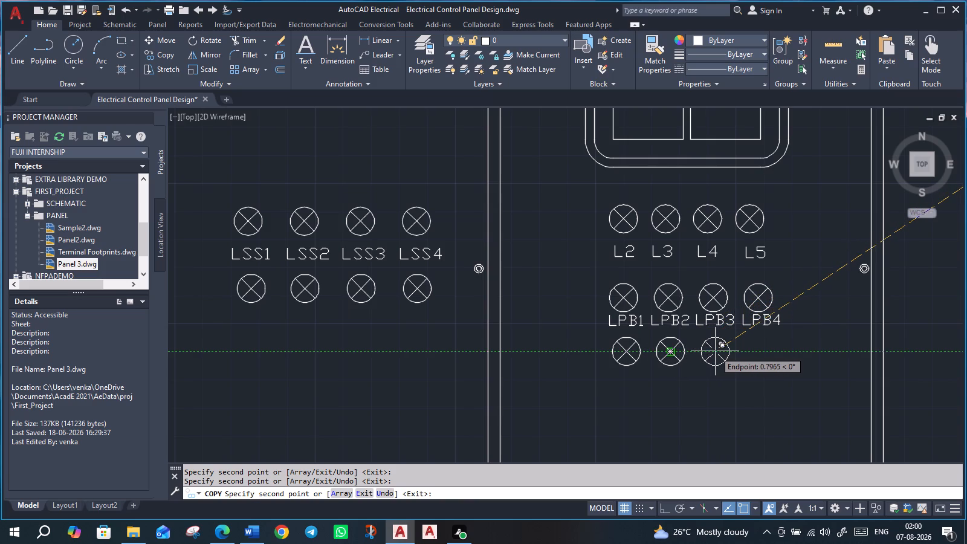
click(715, 351)
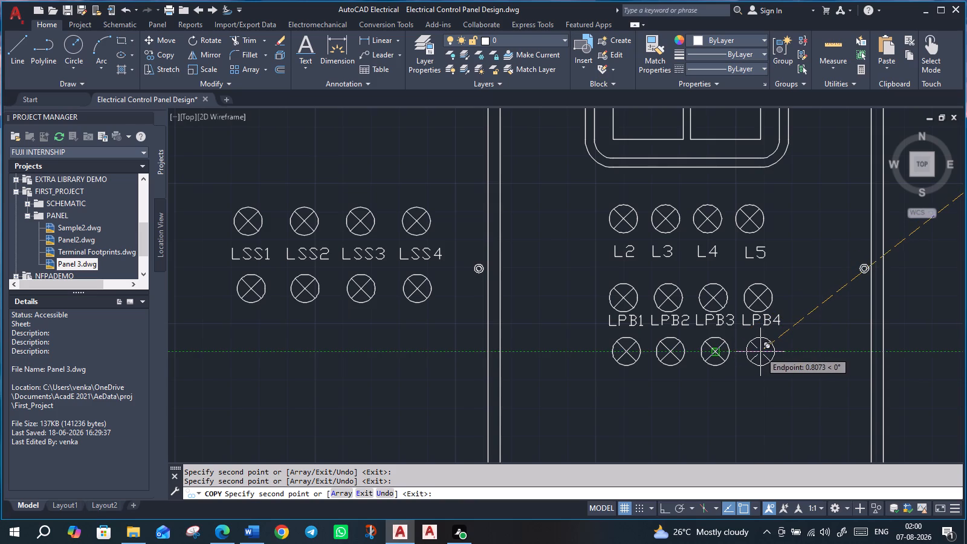
click(760, 352)
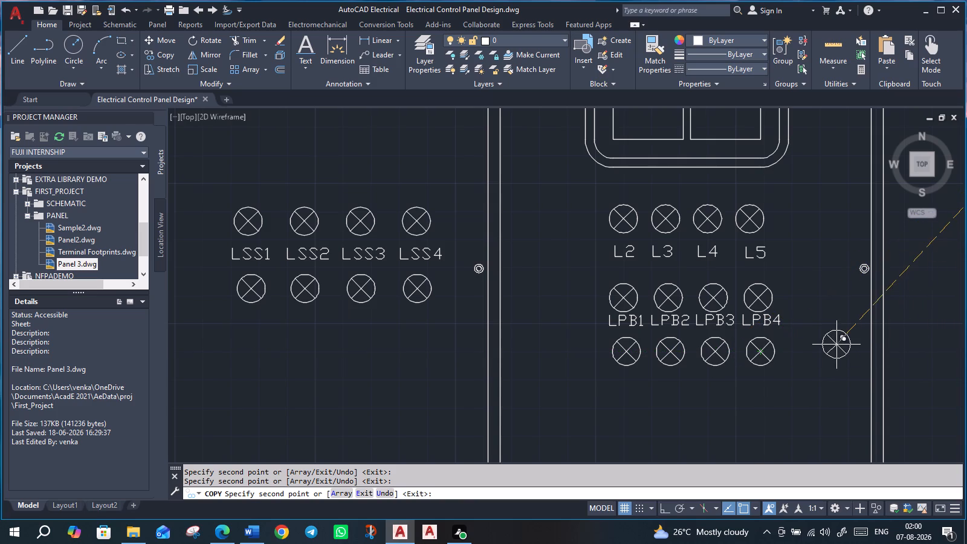
key(Escape)
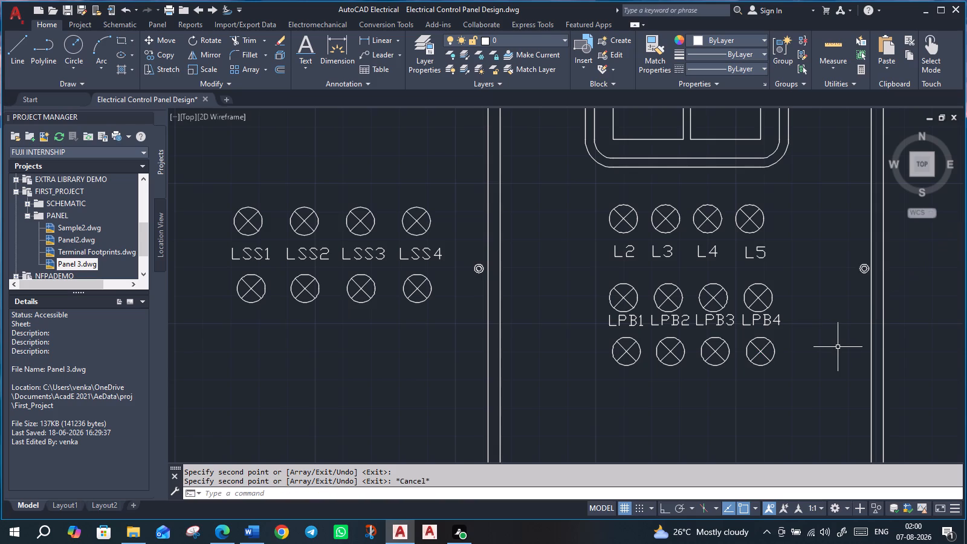
Erase the four cross lines inside the lamp symbol beneath the LPB1 label, keeping its circle.
scroll(652, 370, up, 1)
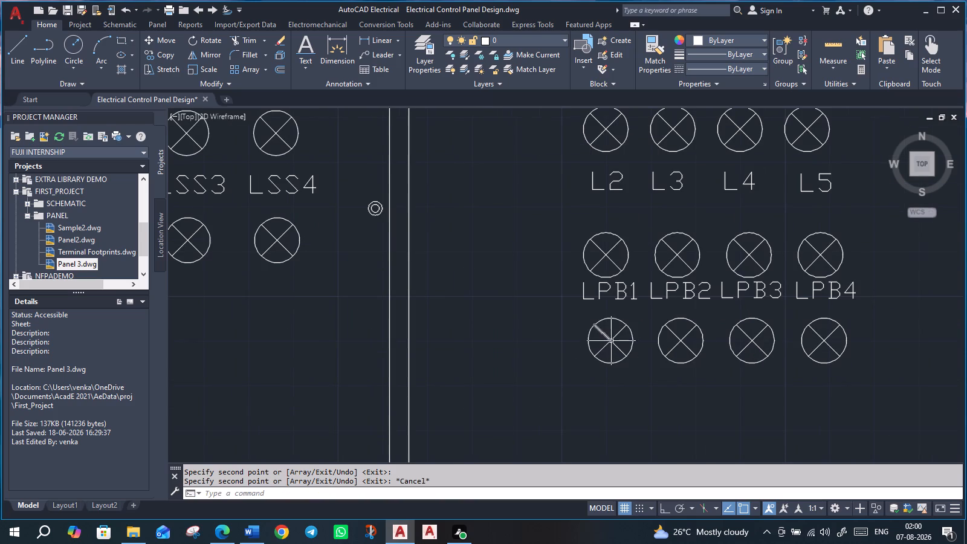
click(611, 341)
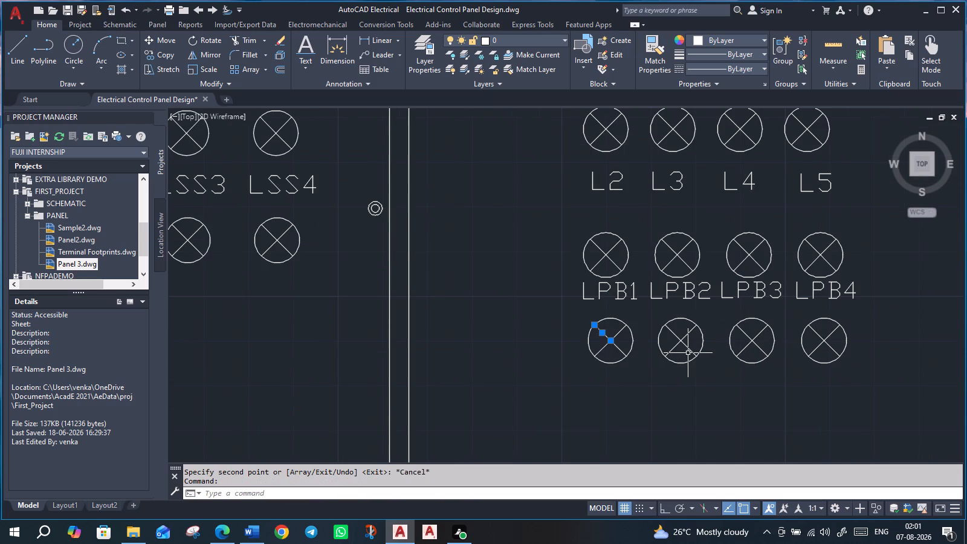
key(Delete)
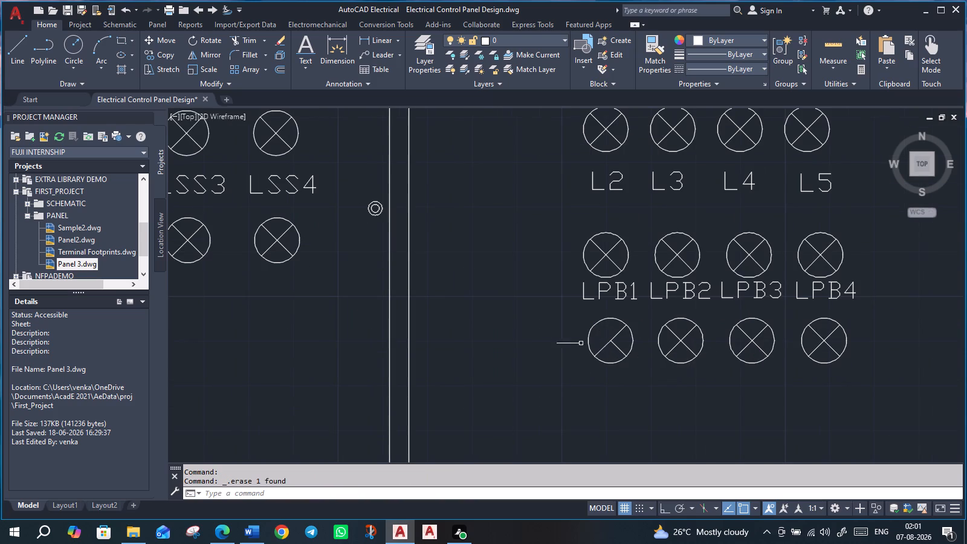
click(617, 349)
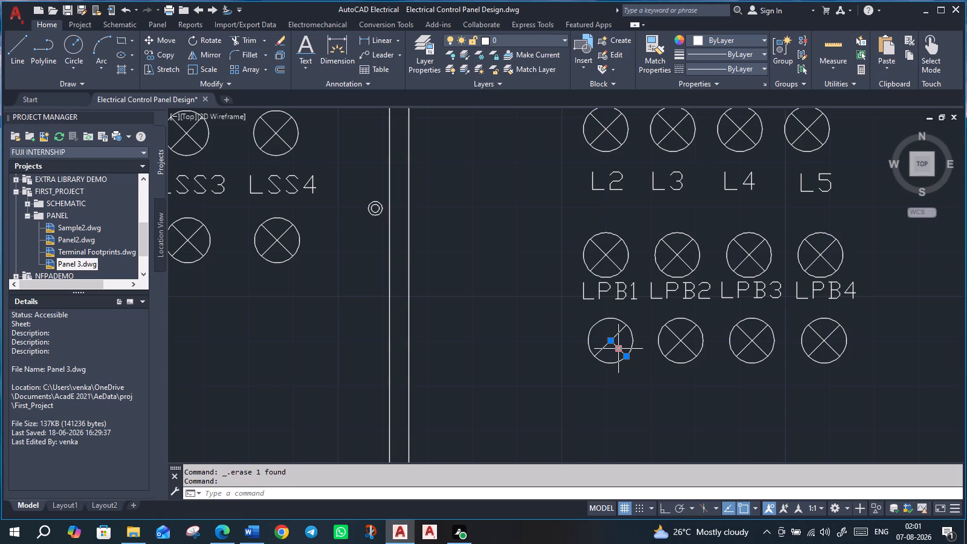
key(Delete)
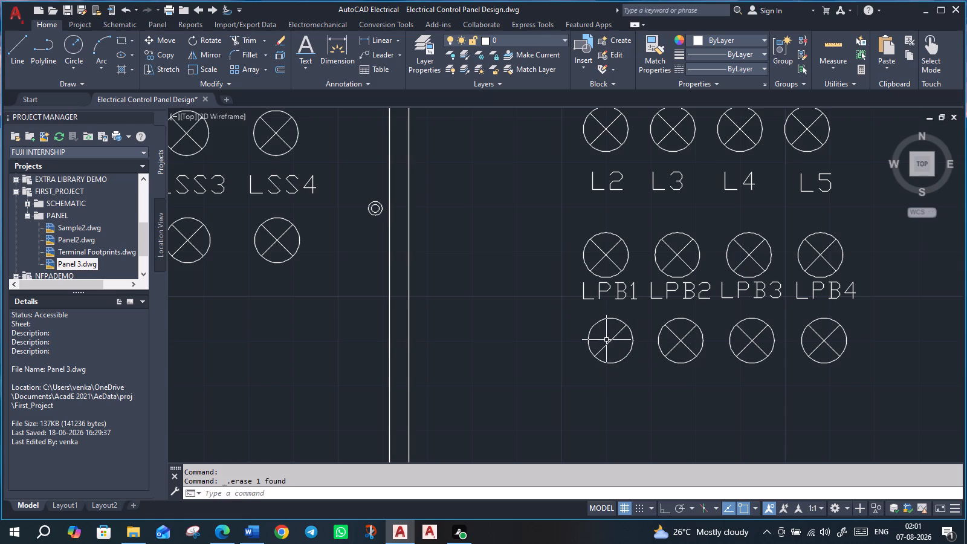
click(612, 342)
key(Delete)
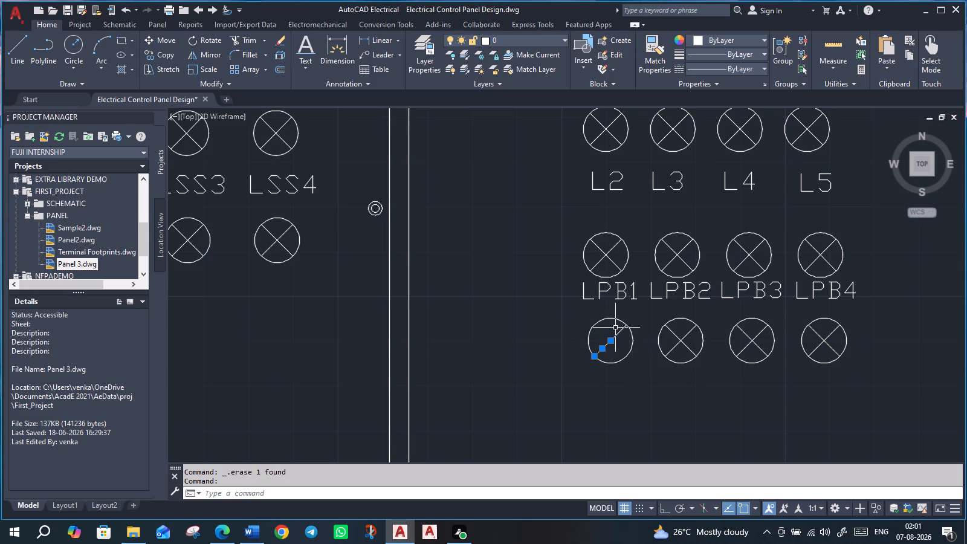
click(618, 334)
key(Delete)
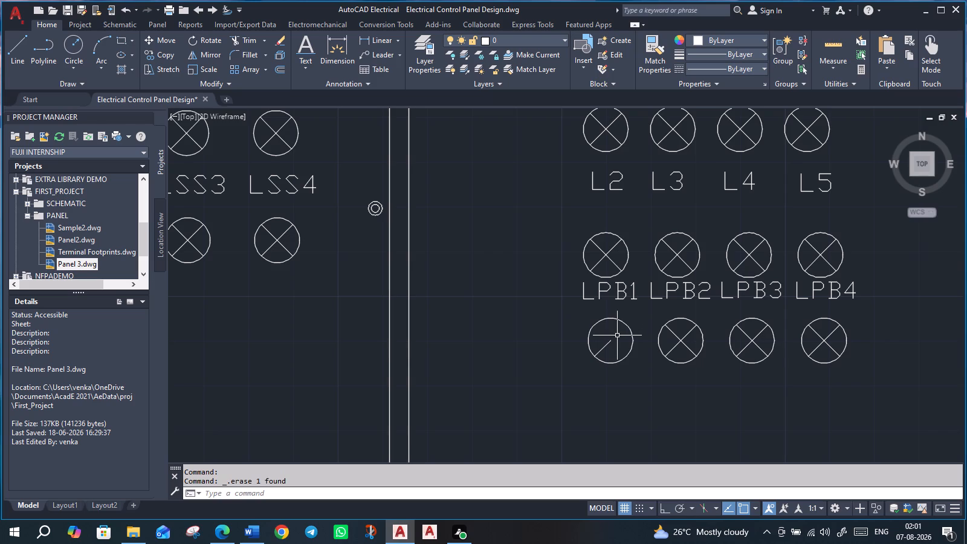
click(607, 345)
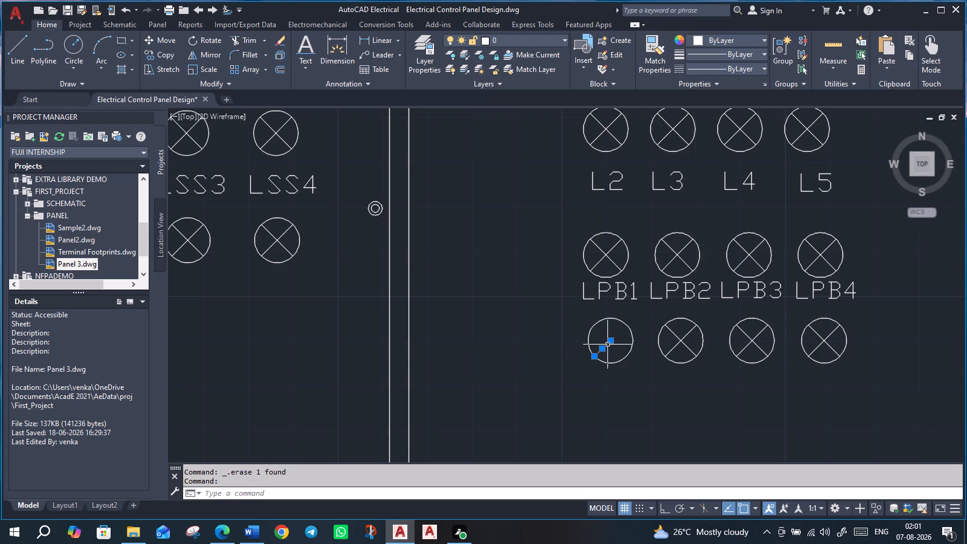
key(Delete)
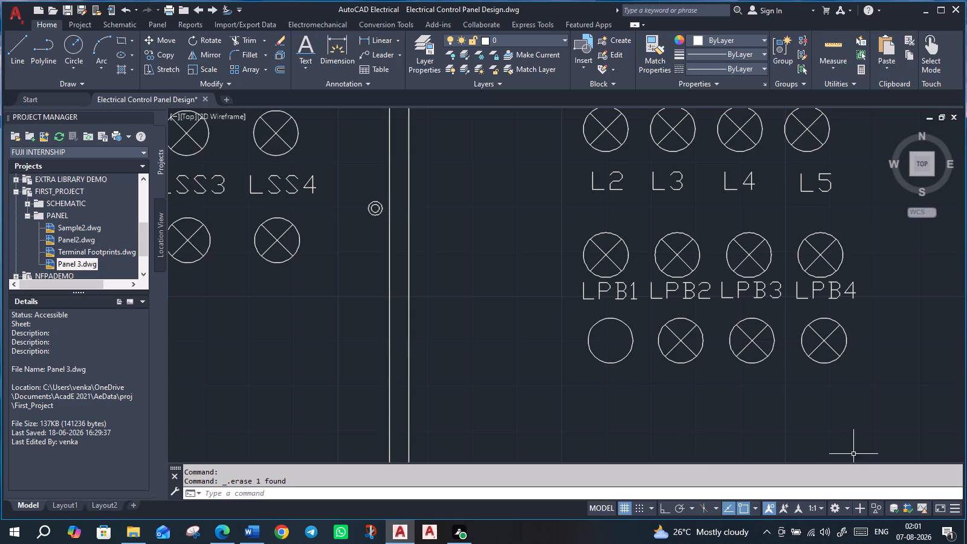
Erase the three lamp symbols beneath the LPB2, LPB3 and LPB4 labels.
scroll(853, 453, up, 1)
drag(856, 345, 845, 340)
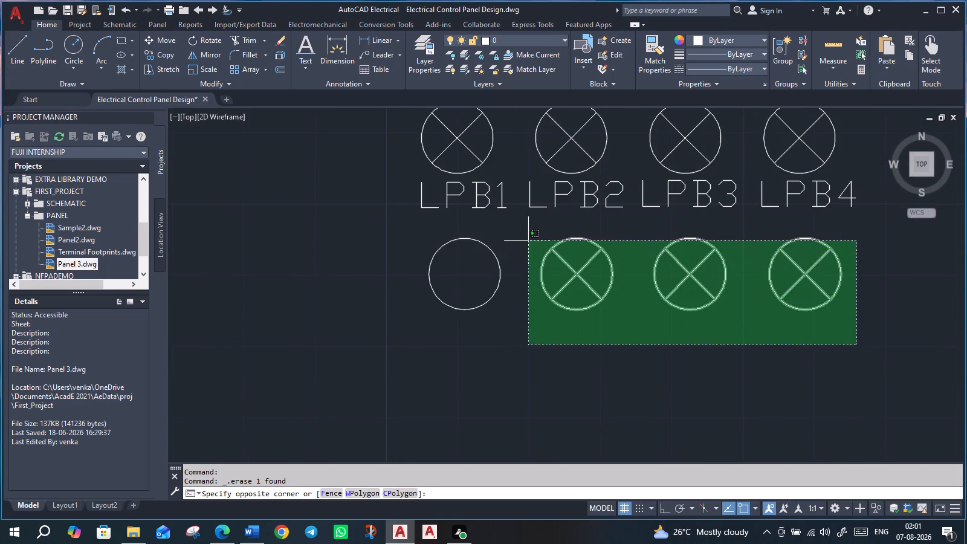
click(535, 237)
key(Delete)
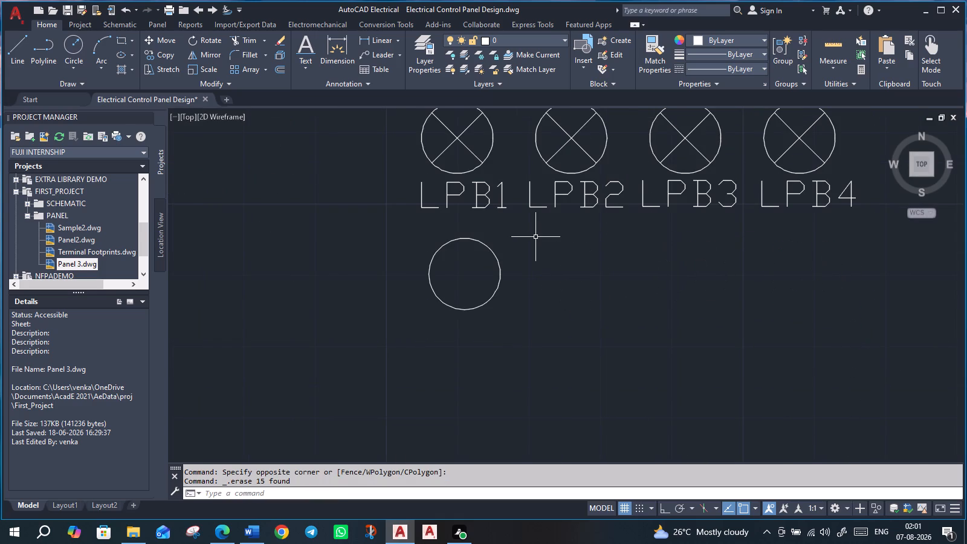
Erase the four cross lines inside the lamp symbol beneath the LSS4 label, keeping its circle.
scroll(538, 299, down, 2)
middle_drag(246, 269, 318, 300)
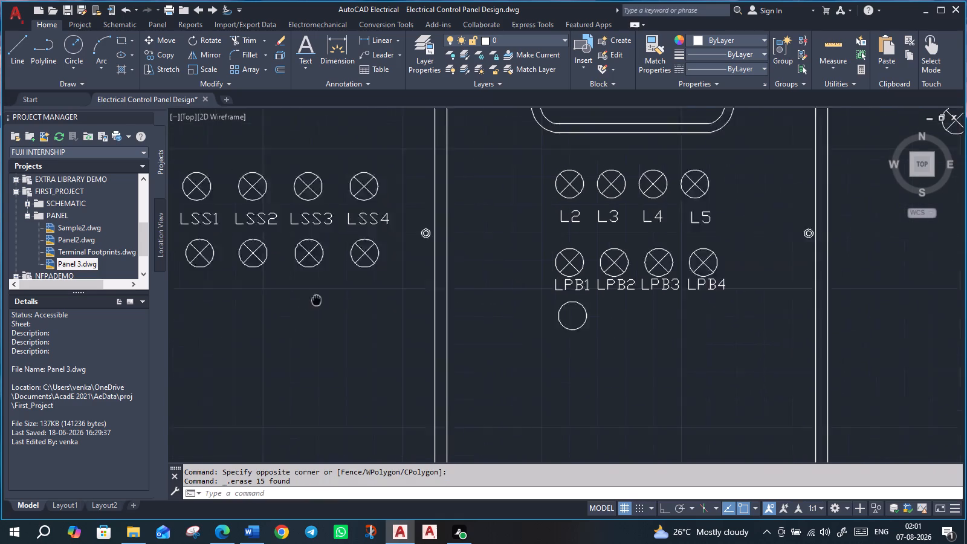
middle_drag(318, 300, 340, 310)
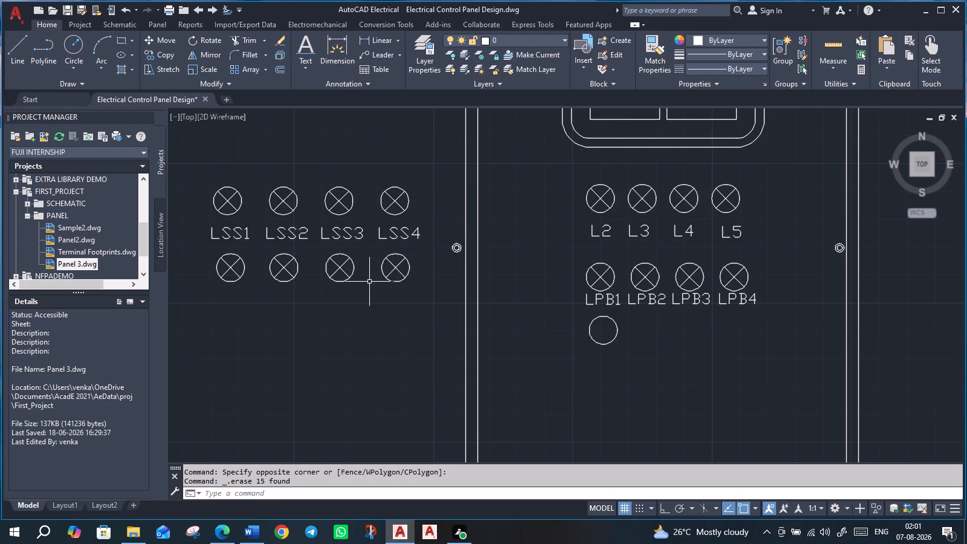
scroll(410, 268, up, 1)
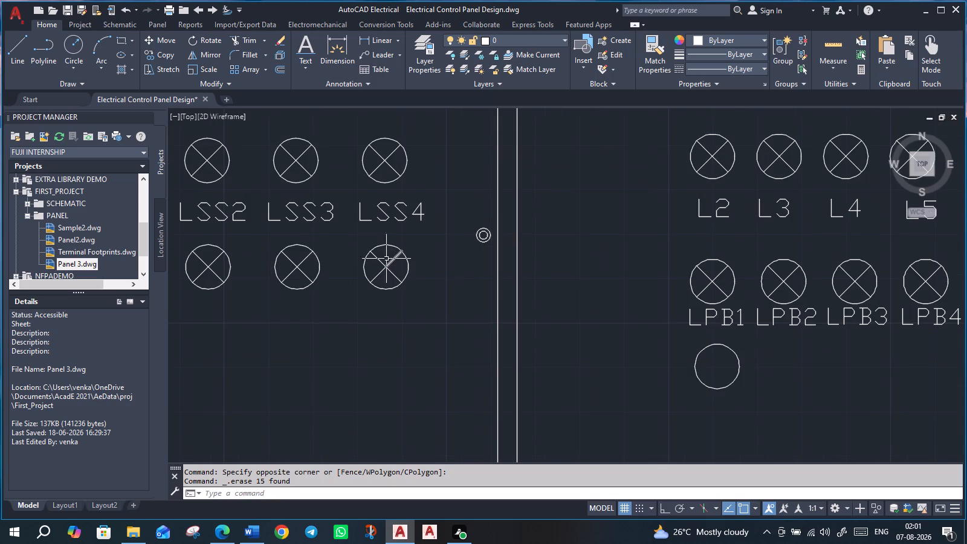
click(380, 261)
key(Delete)
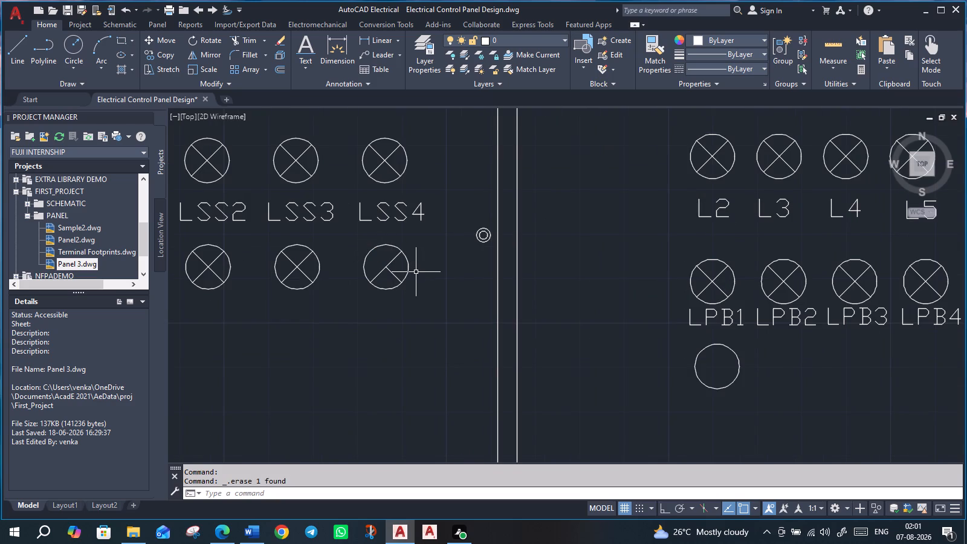
click(393, 276)
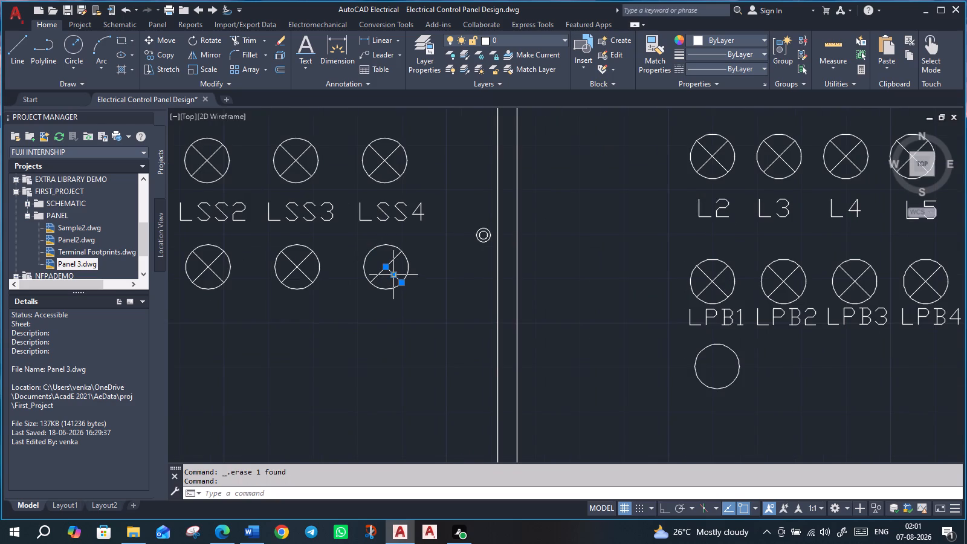
key(Delete)
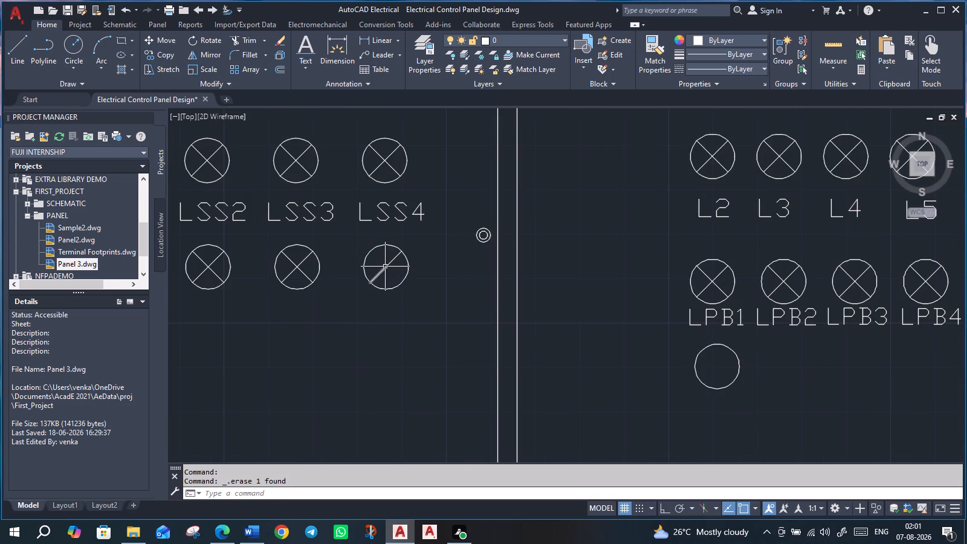
click(385, 267)
key(Delete)
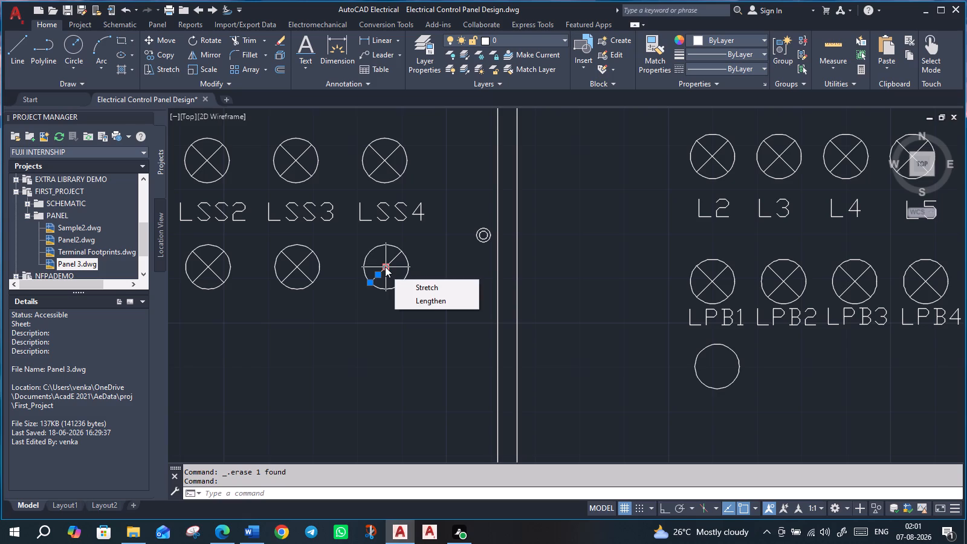
click(396, 262)
key(Delete)
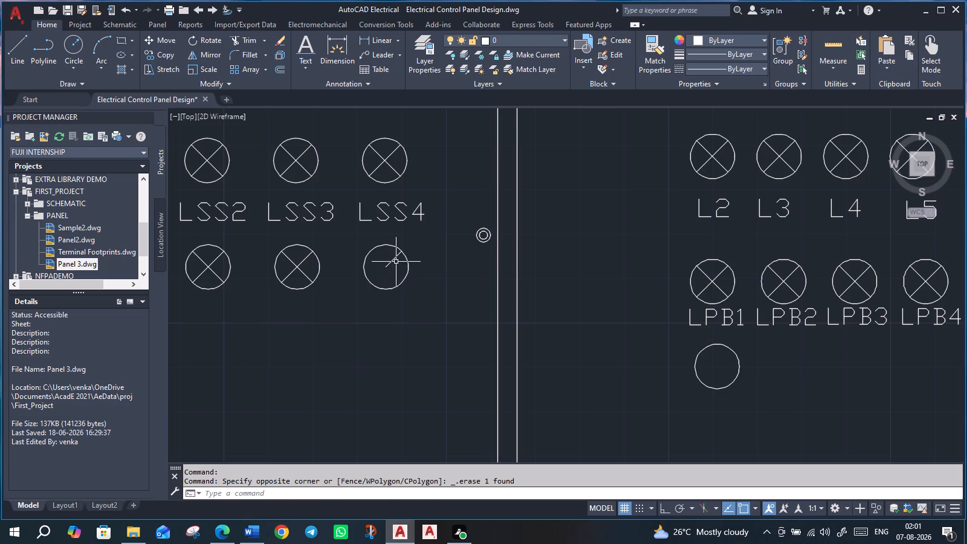
click(392, 264)
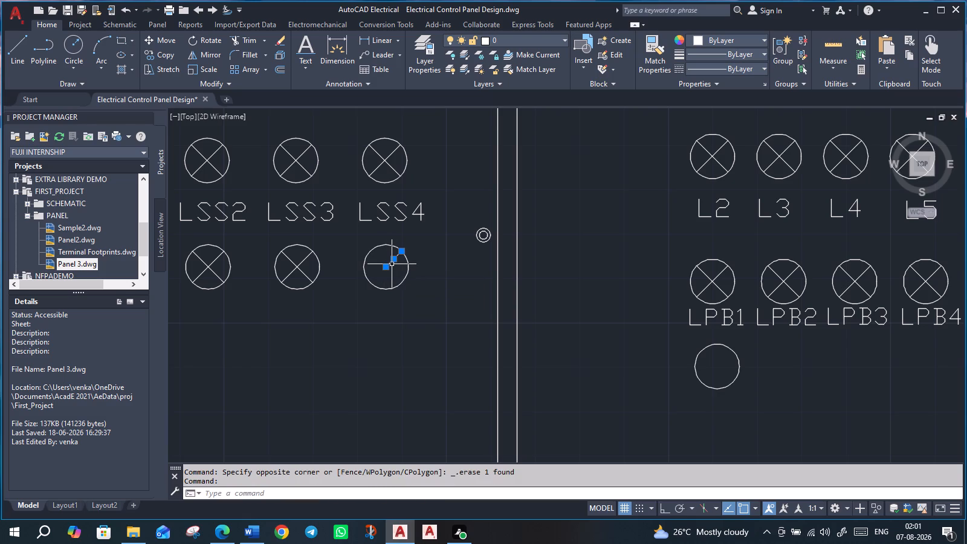
key(Delete)
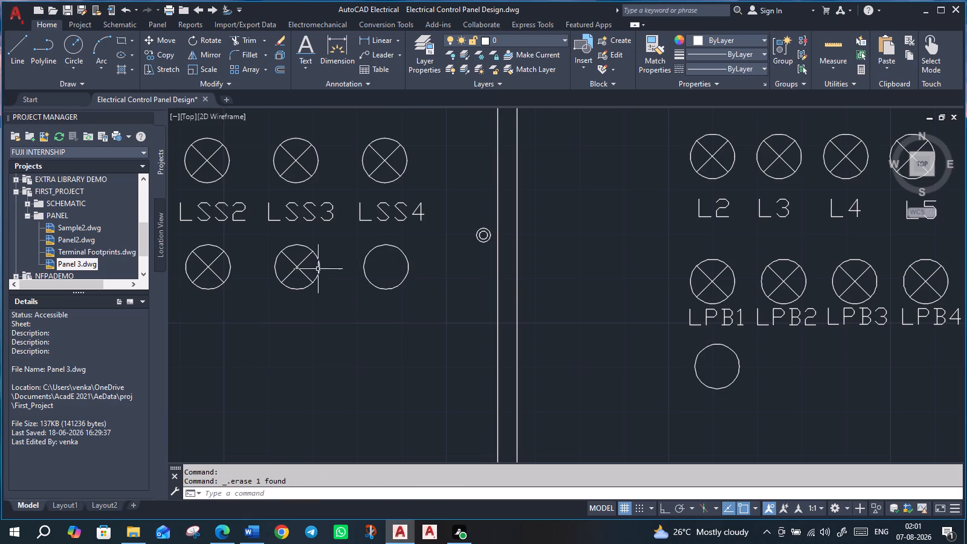
Erase the four cross lines inside the lamp symbol beneath the LSS3 label, keeping its circle.
click(282, 261)
click(305, 275)
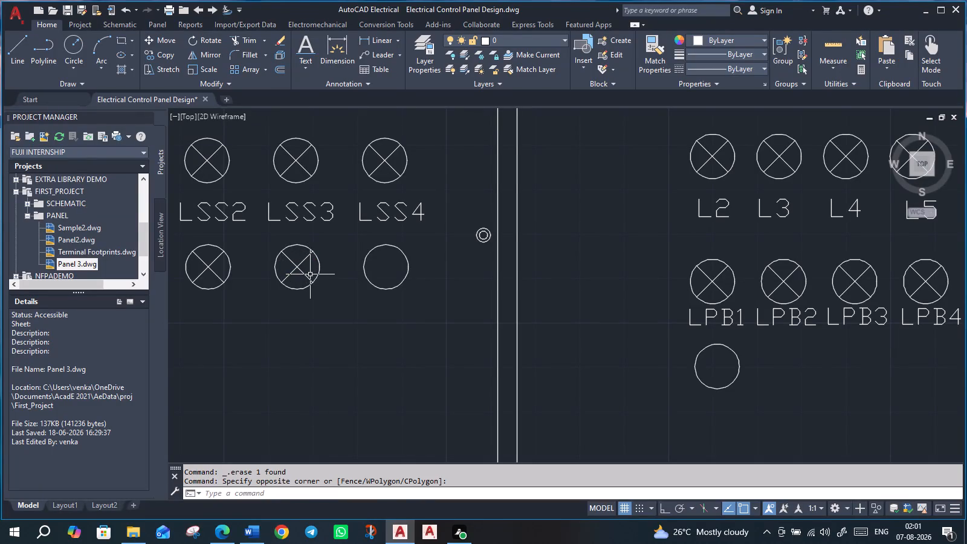
click(310, 274)
click(290, 264)
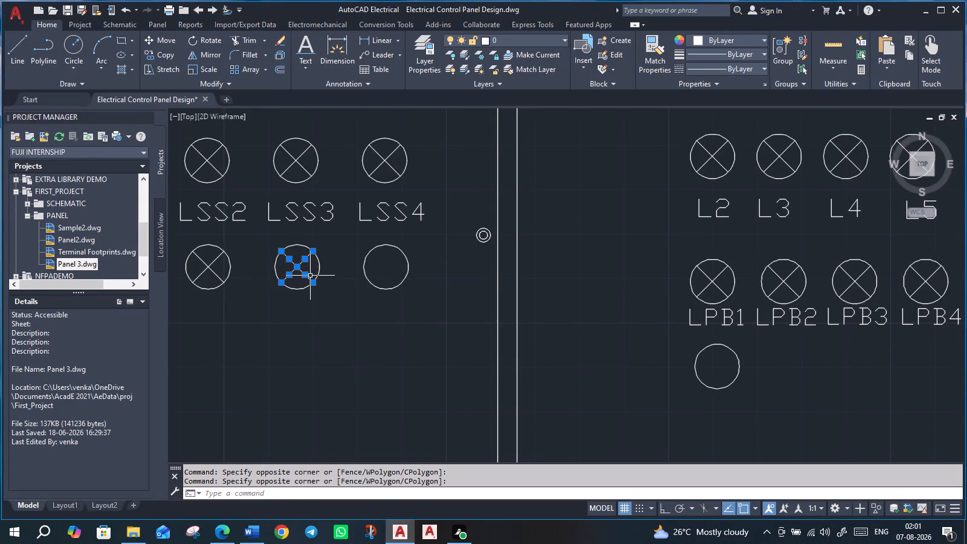
key(Delete)
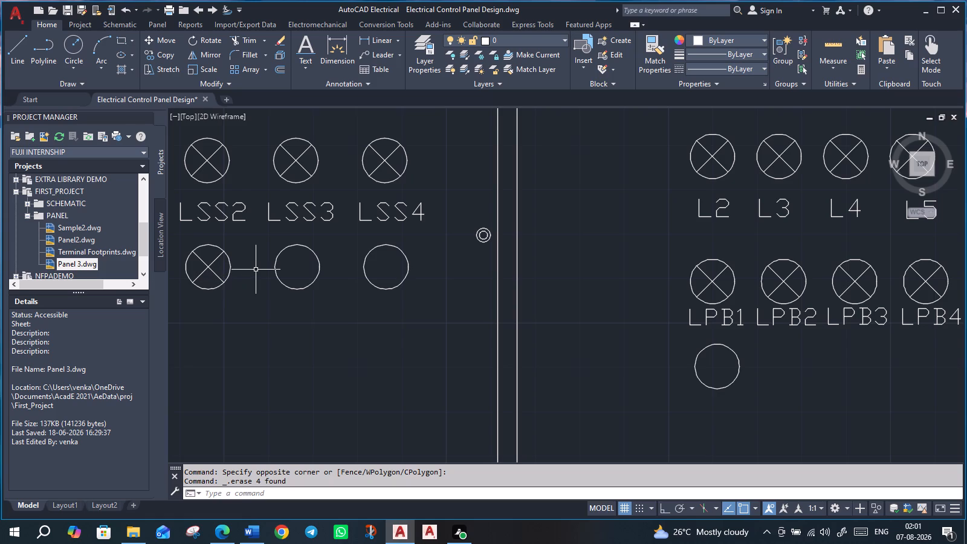
Offset the empty circles beneath the LSS3 and LPB1 labels inward by the same small picked distance, making each a double ring.
scroll(275, 265, up, 2)
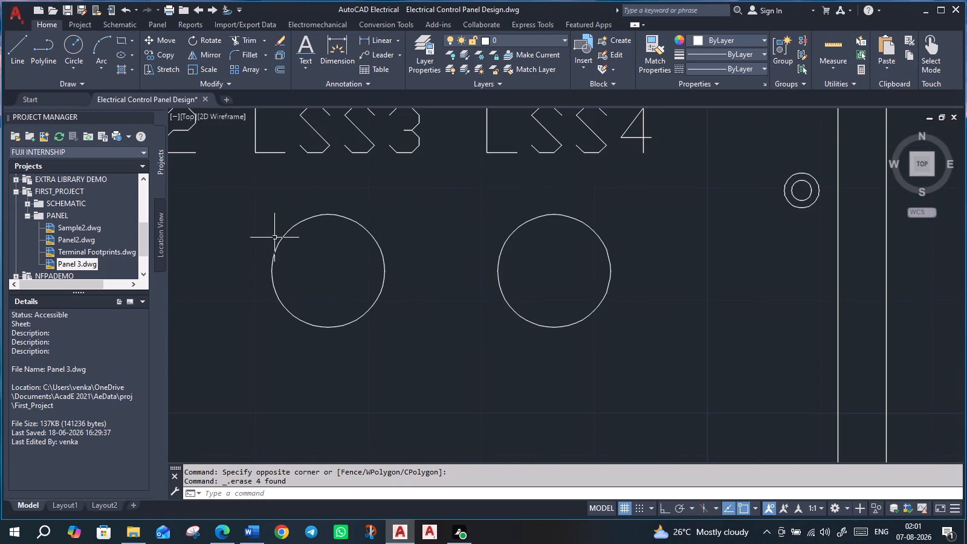
key(o)
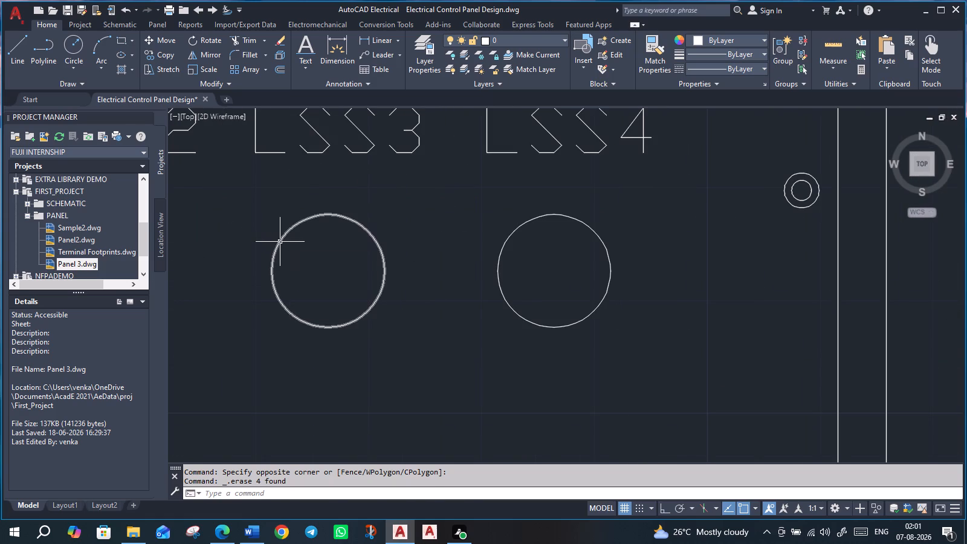
key(Return)
click(280, 242)
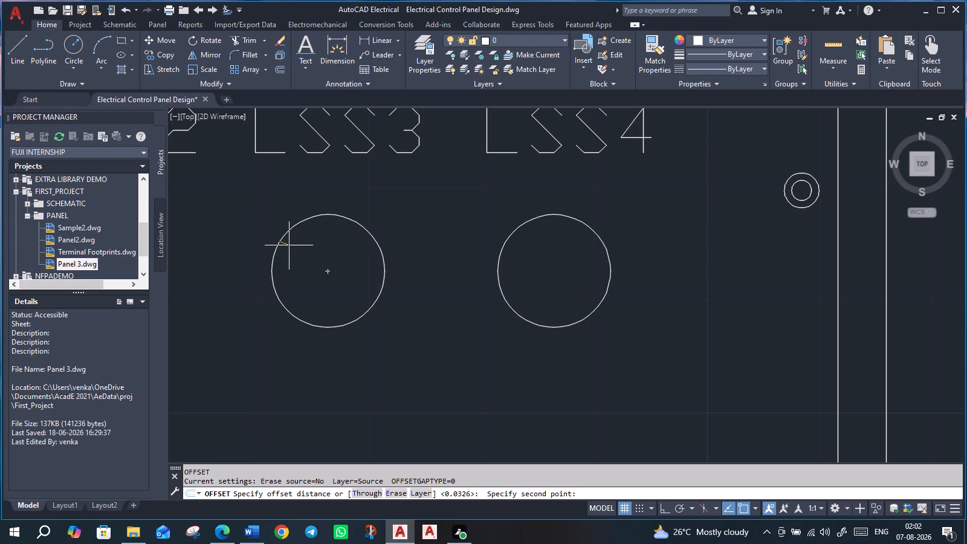
click(289, 245)
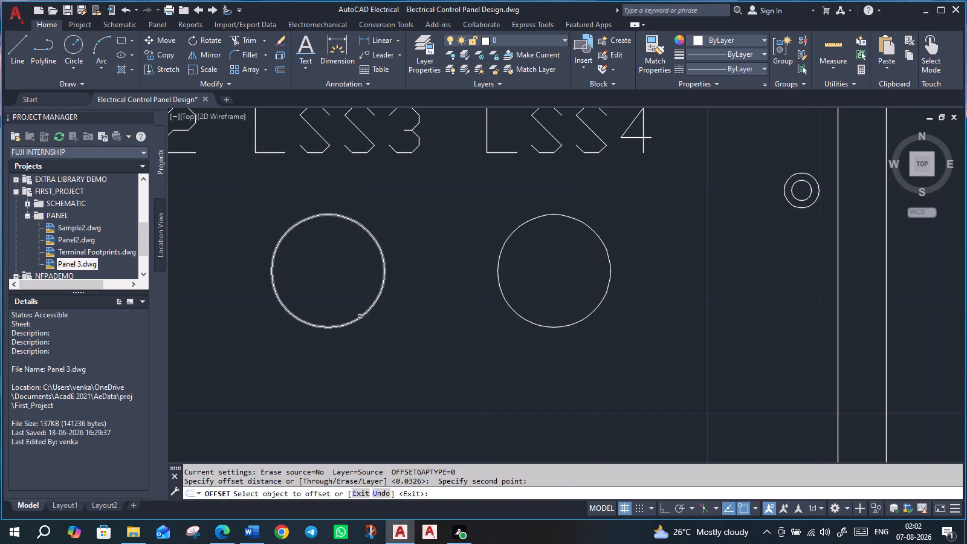
click(360, 317)
click(355, 300)
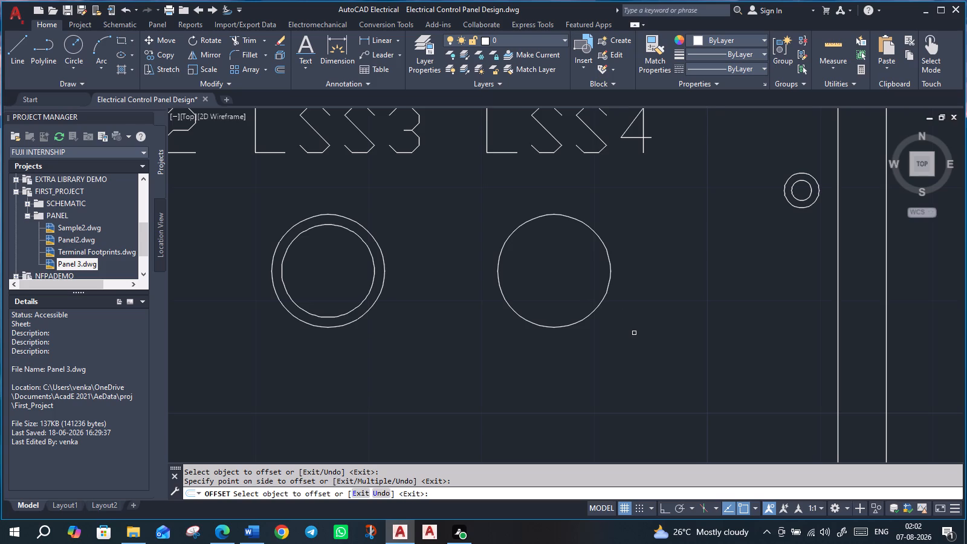
scroll(634, 334, down, 2)
scroll(801, 377, down, 2)
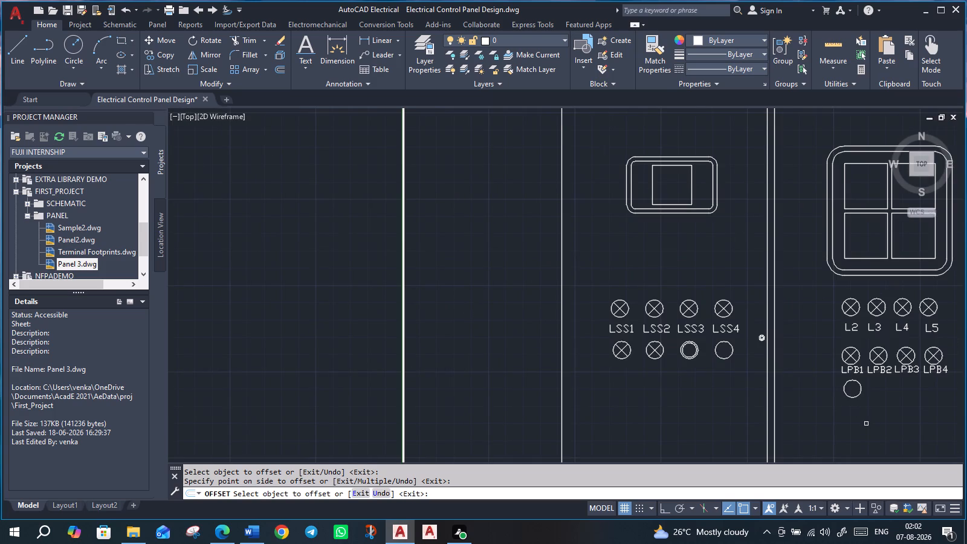
scroll(898, 411, up, 2)
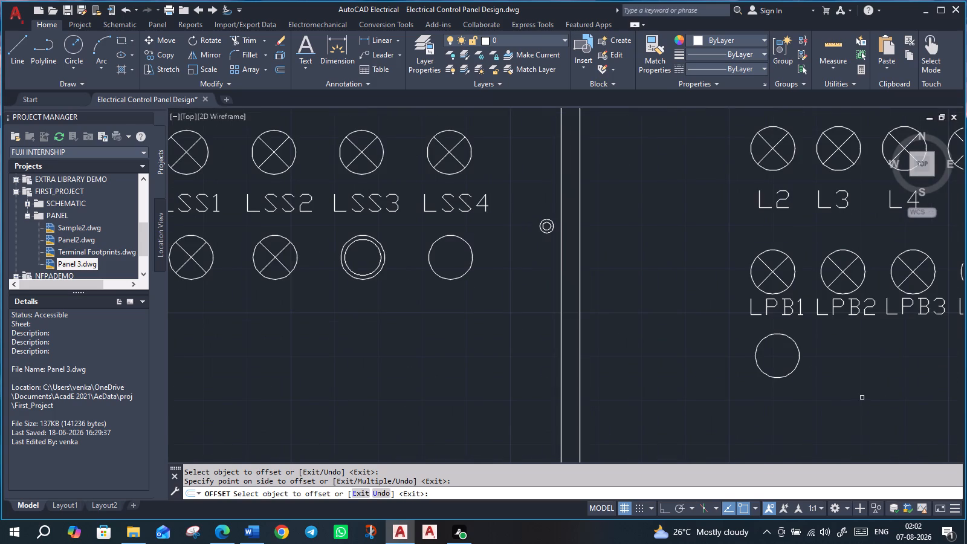
click(786, 336)
click(785, 346)
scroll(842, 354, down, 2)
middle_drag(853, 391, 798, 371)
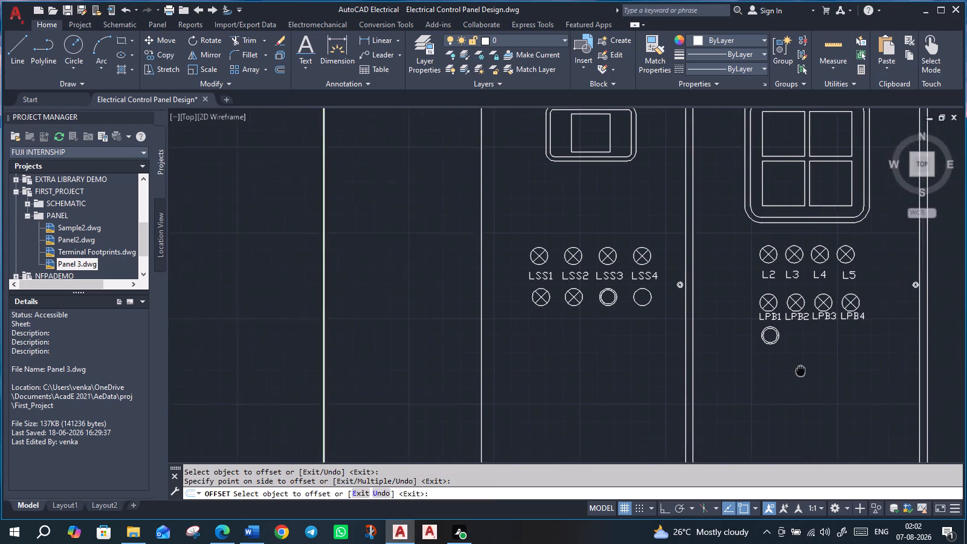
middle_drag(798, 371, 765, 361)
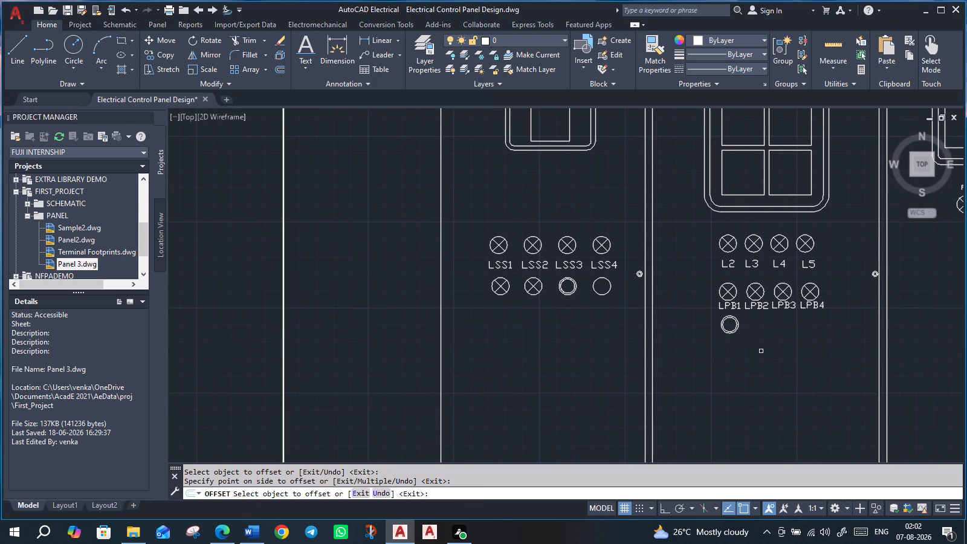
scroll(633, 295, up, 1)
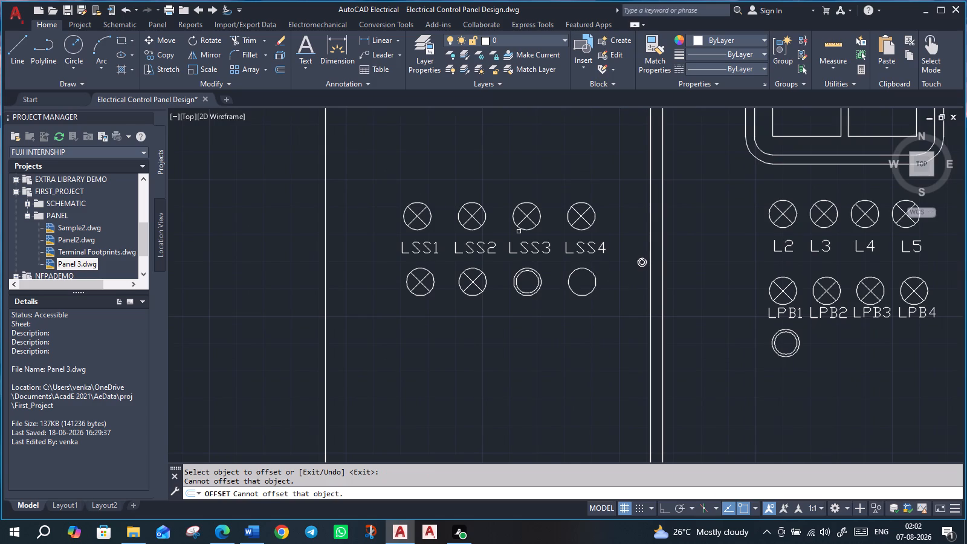
Fill the circle beneath the LSS4 label and the ring band beneath the LSS3 label with a SOLID hatch.
key(Escape)
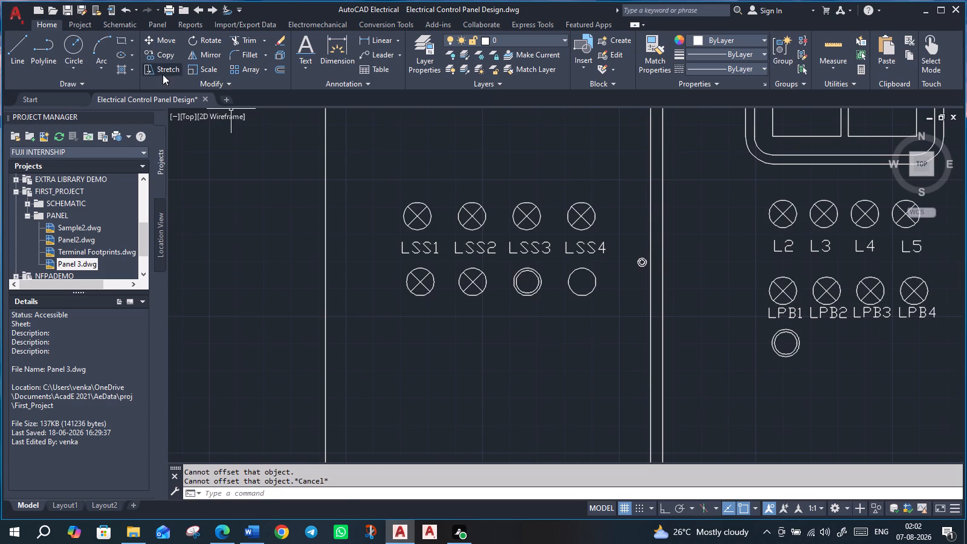
click(120, 68)
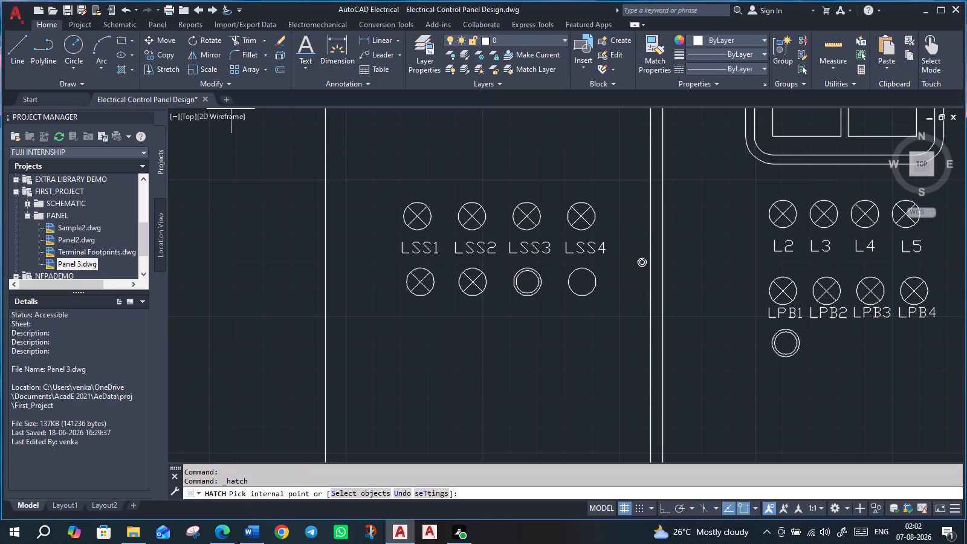
click(117, 50)
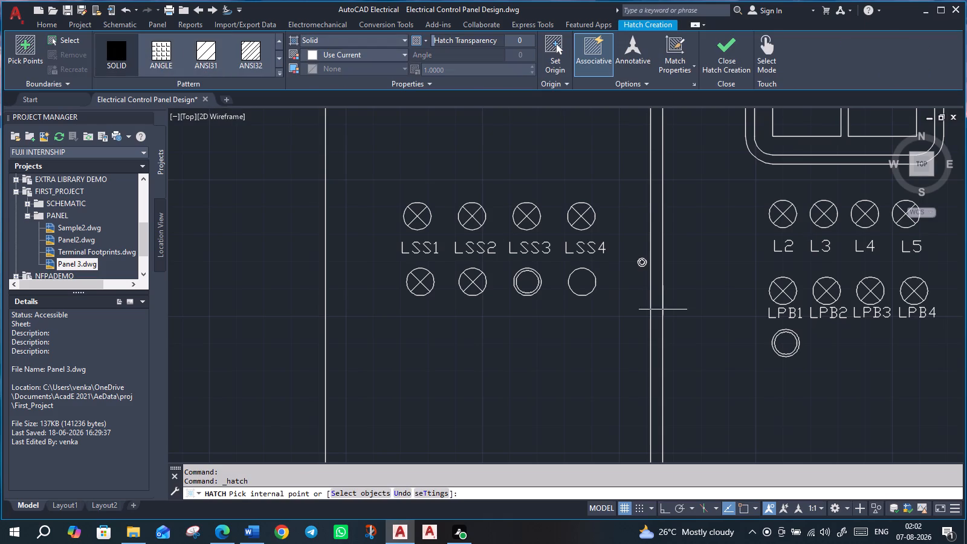
click(583, 269)
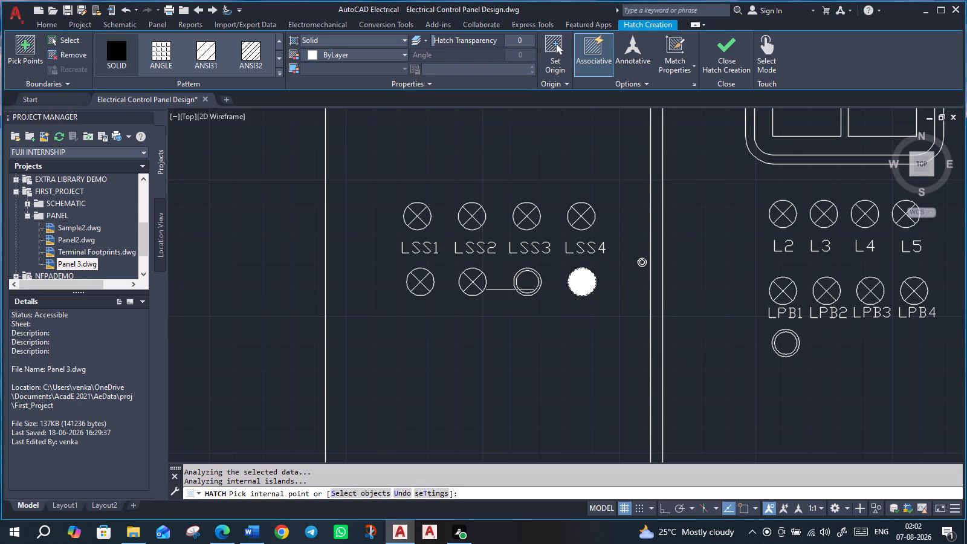
scroll(510, 290, up, 2)
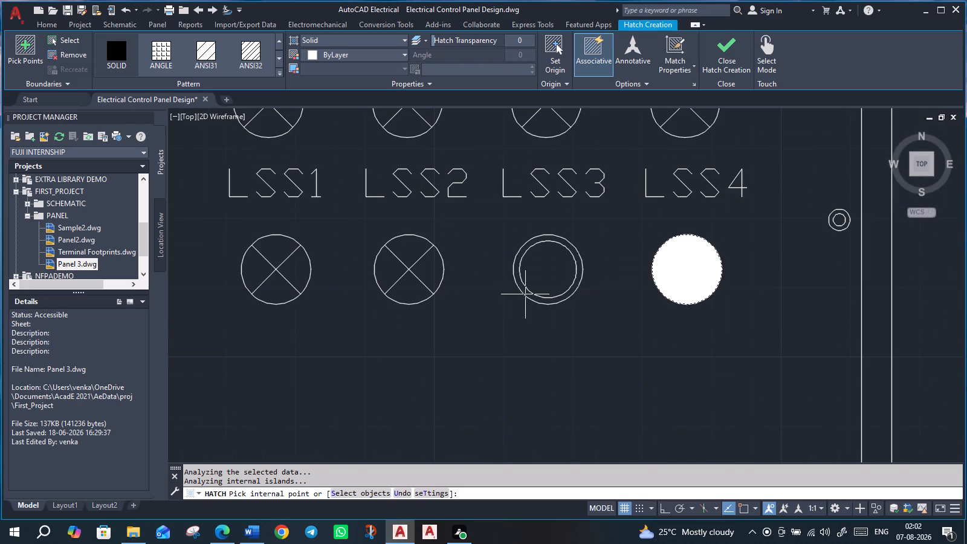
click(527, 293)
Fill the band between the two circles beneath the LPB1 label with the same SOLID hatch and finish hatching.
scroll(682, 325, down, 2)
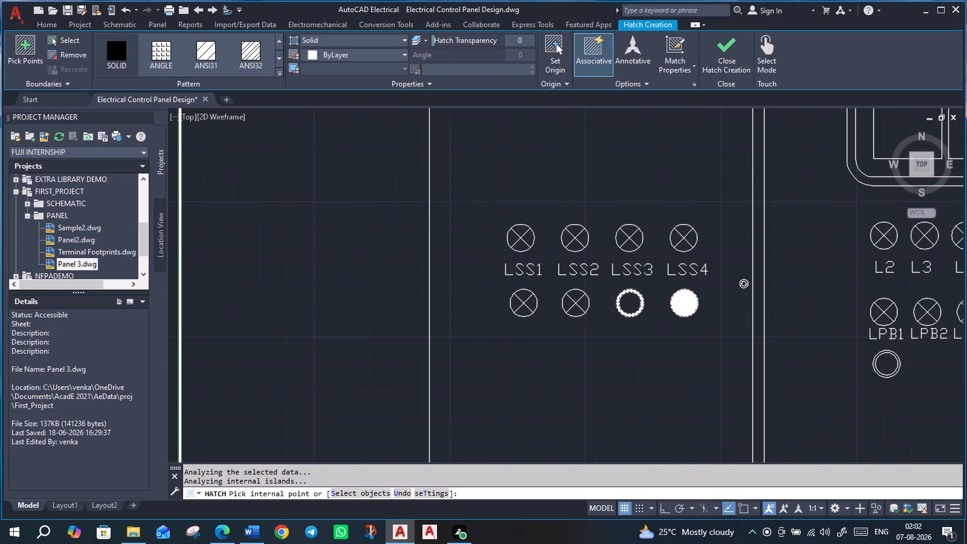
click(888, 375)
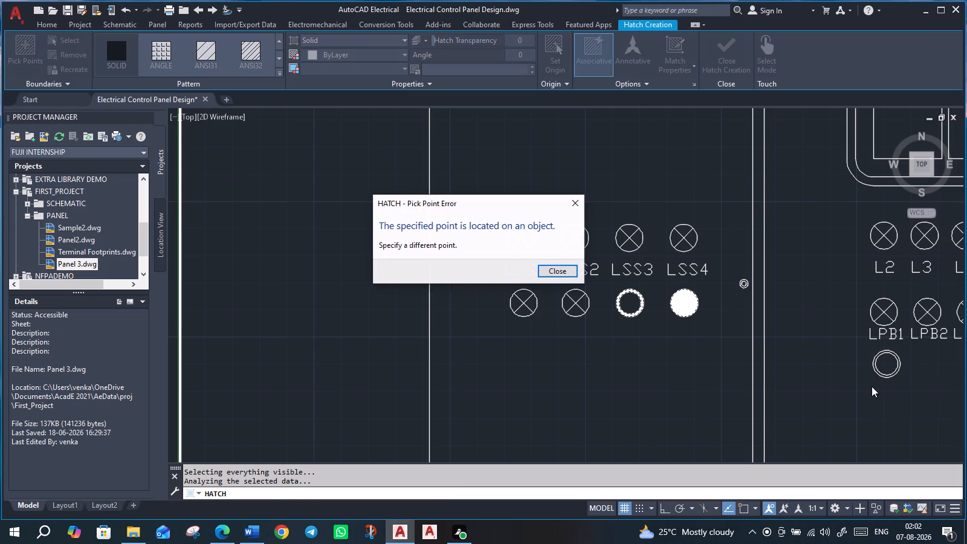
click(566, 274)
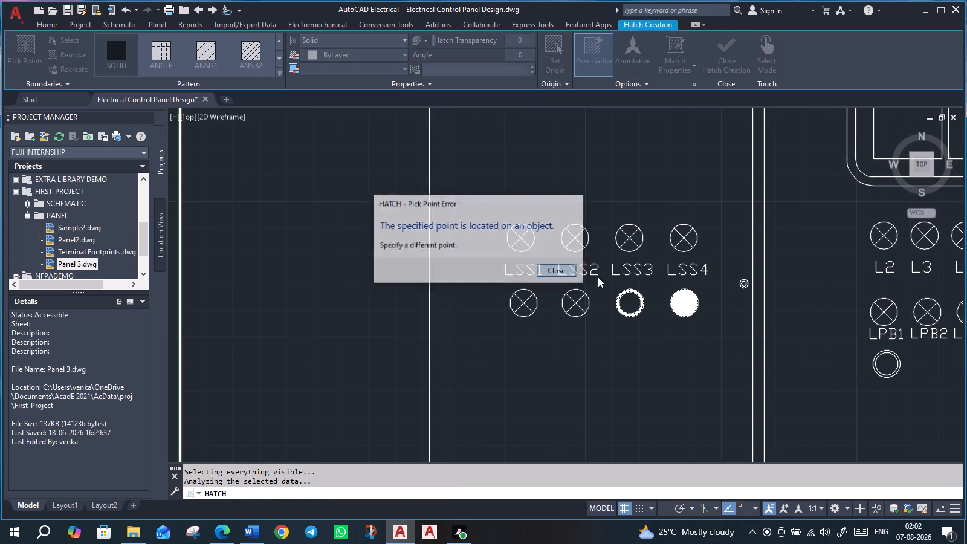
scroll(885, 378, up, 3)
click(890, 371)
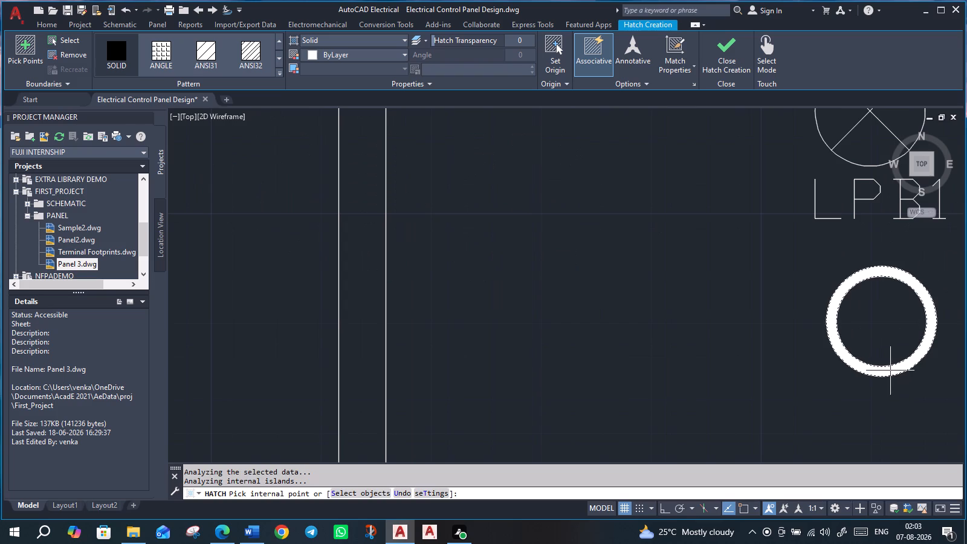
scroll(890, 371, down, 5)
middle_drag(897, 381, 697, 368)
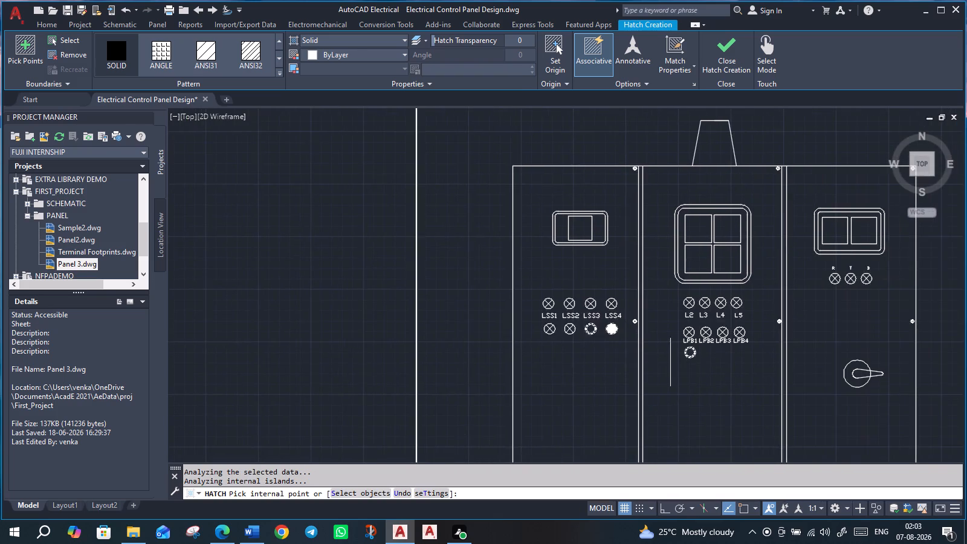
scroll(702, 358, up, 2)
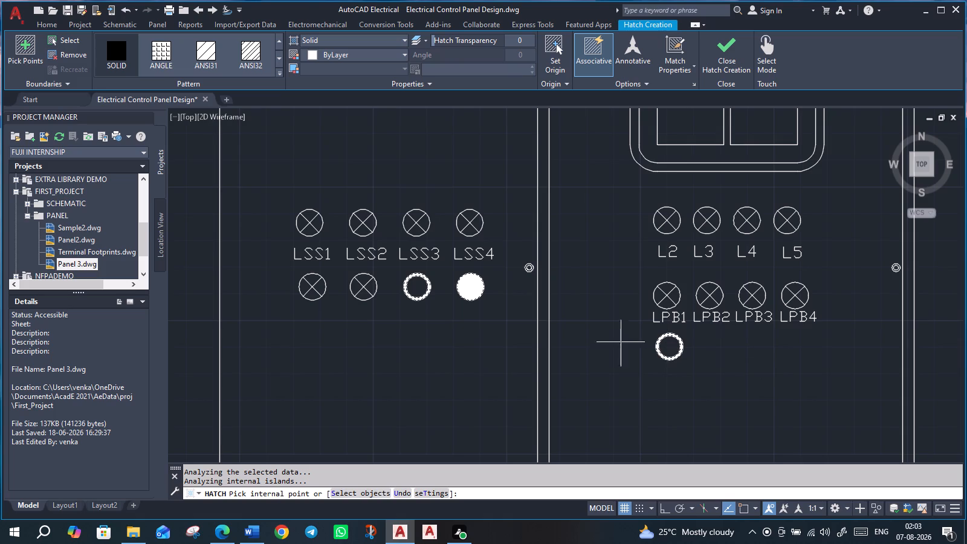
key(Escape)
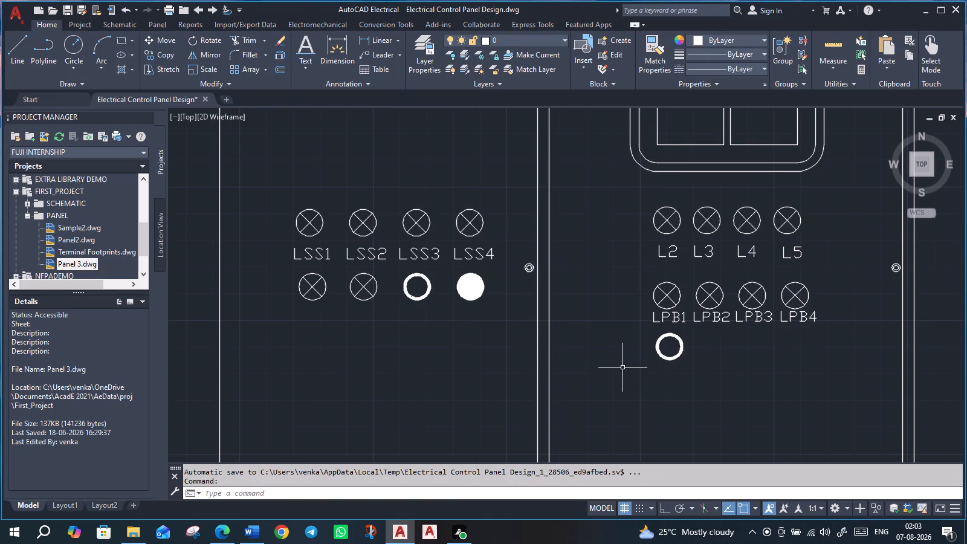
Copy the double-ring symbol beneath LPB1 from its centre, horizontally in line, to positions beneath the LPB2 and LPB3 labels.
click(646, 329)
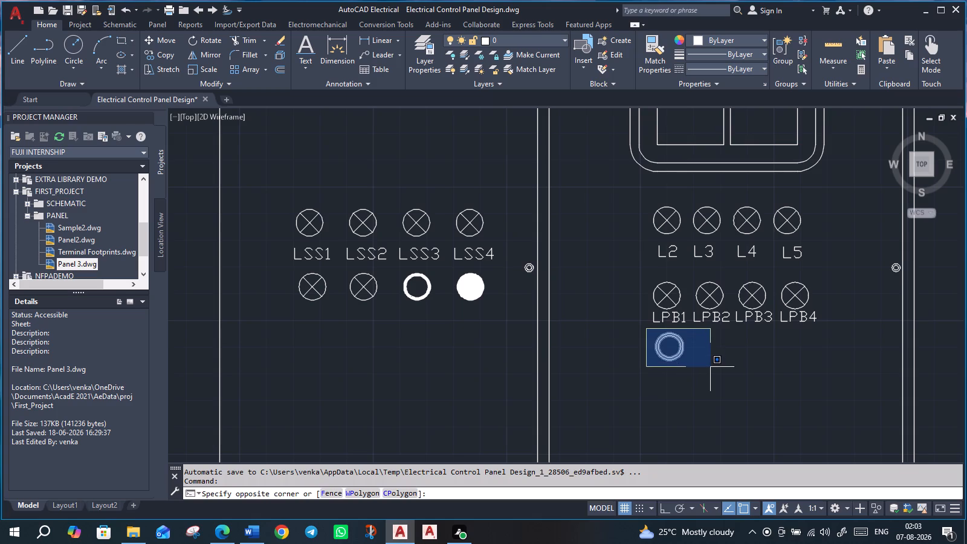
click(710, 369)
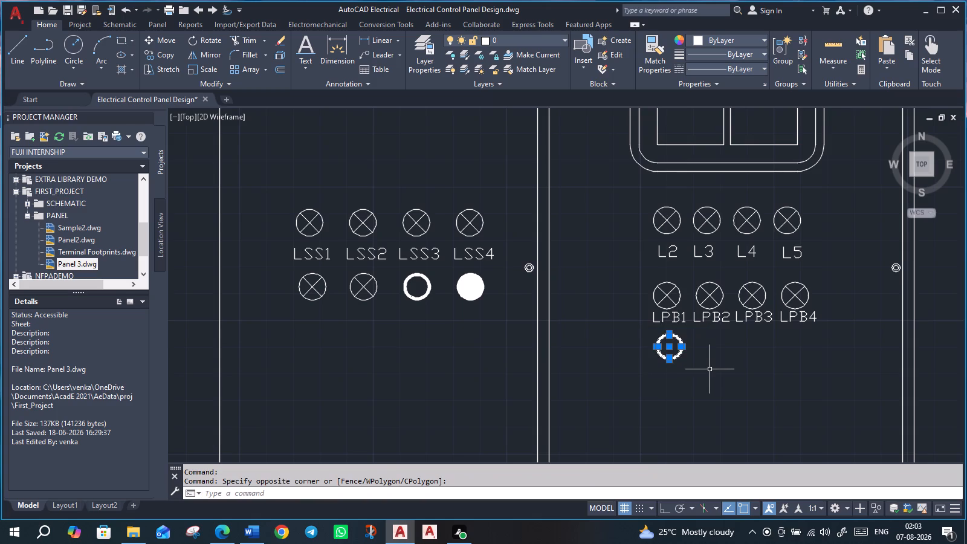
scroll(702, 363, up, 1)
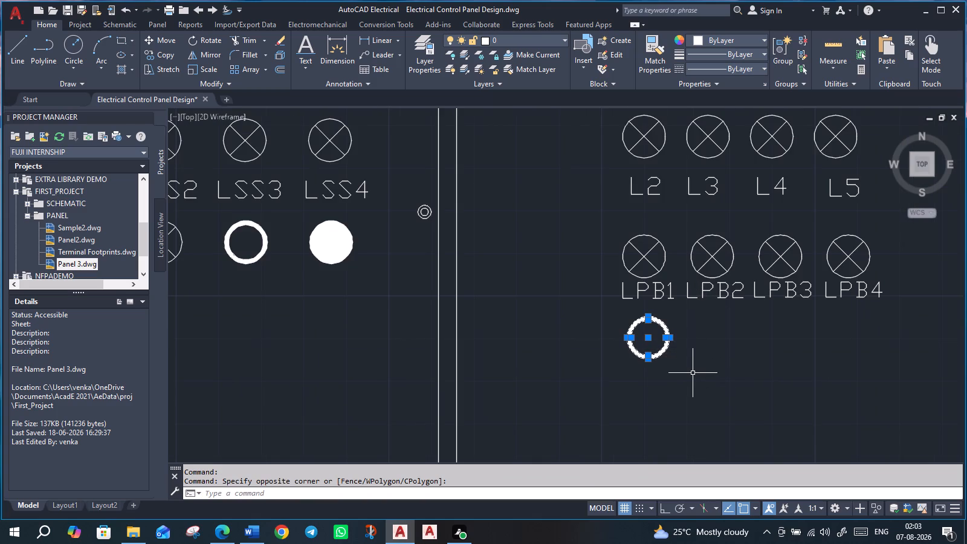
text(CO)
key(Return)
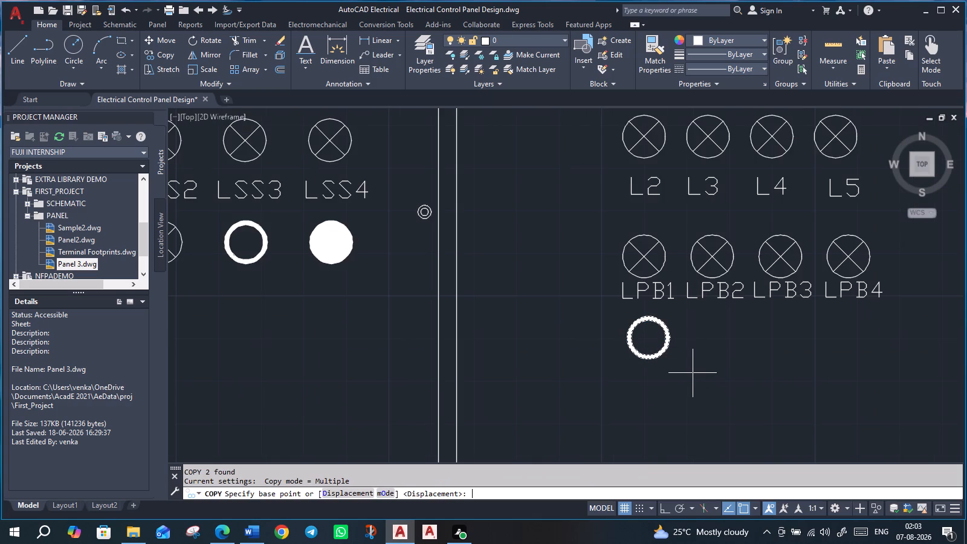
click(647, 342)
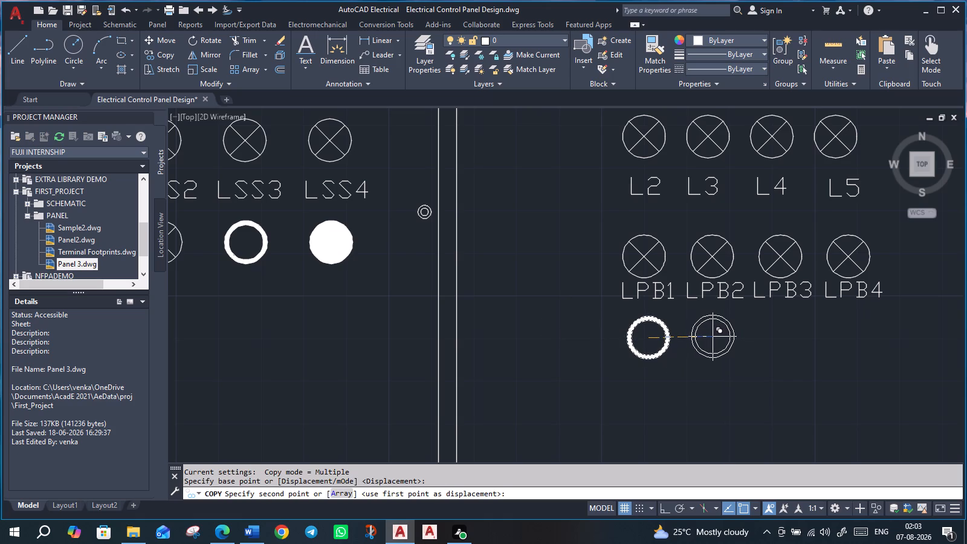
key(F8)
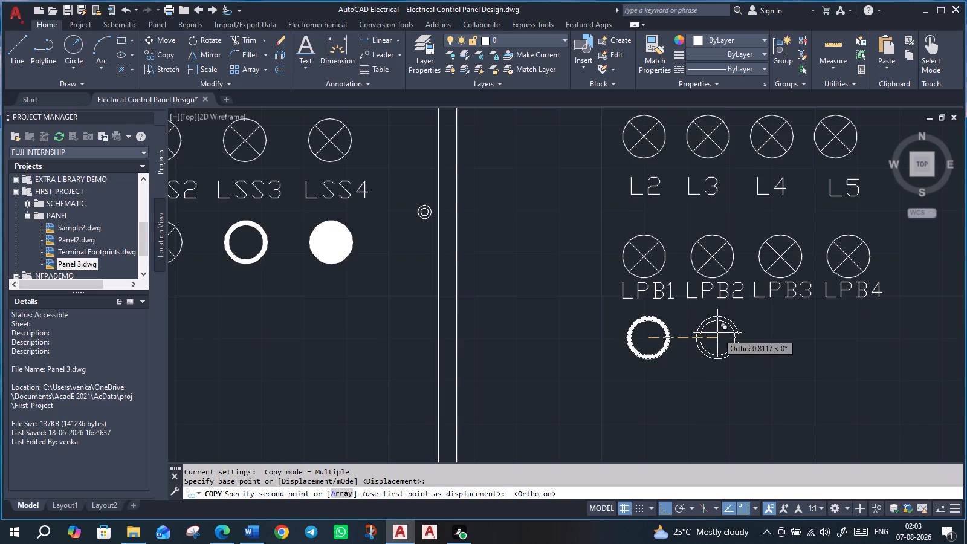
click(714, 335)
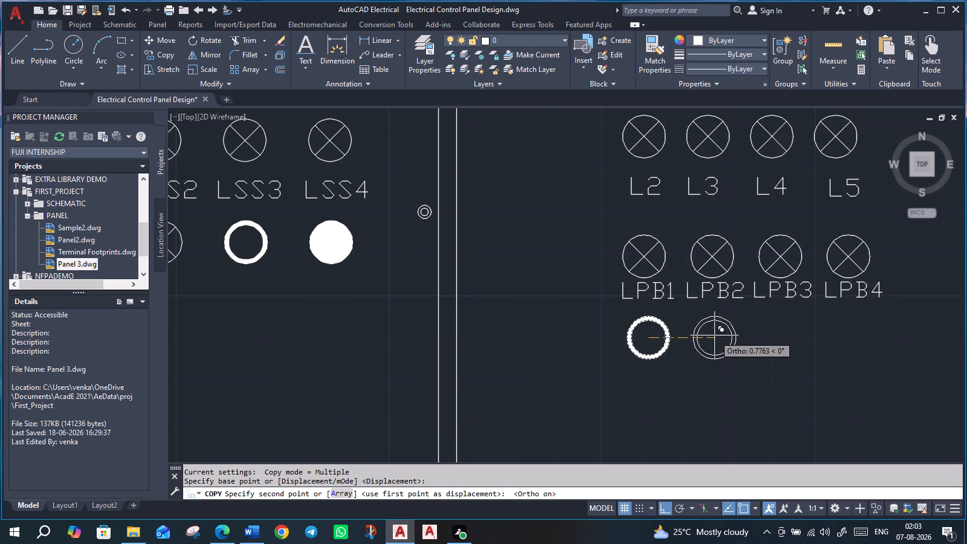
click(781, 334)
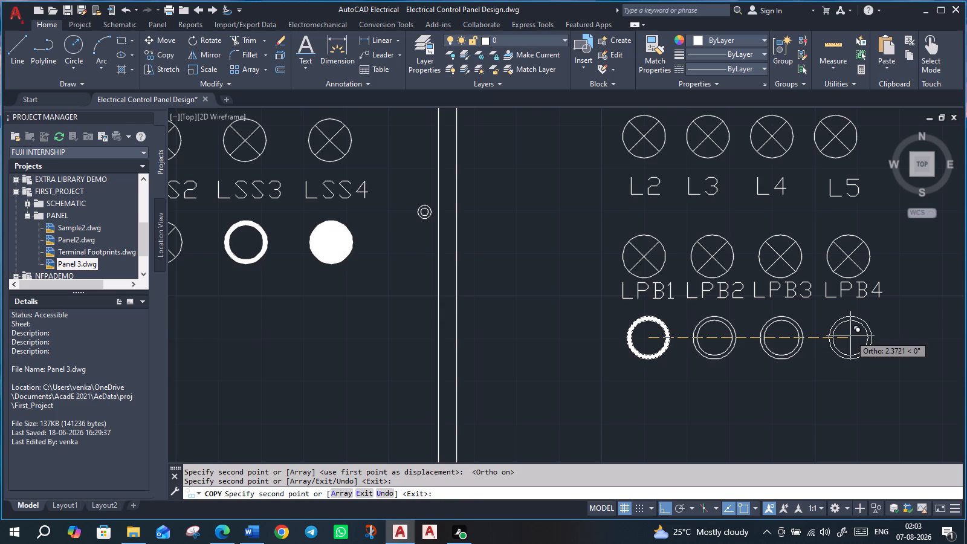
key(Escape)
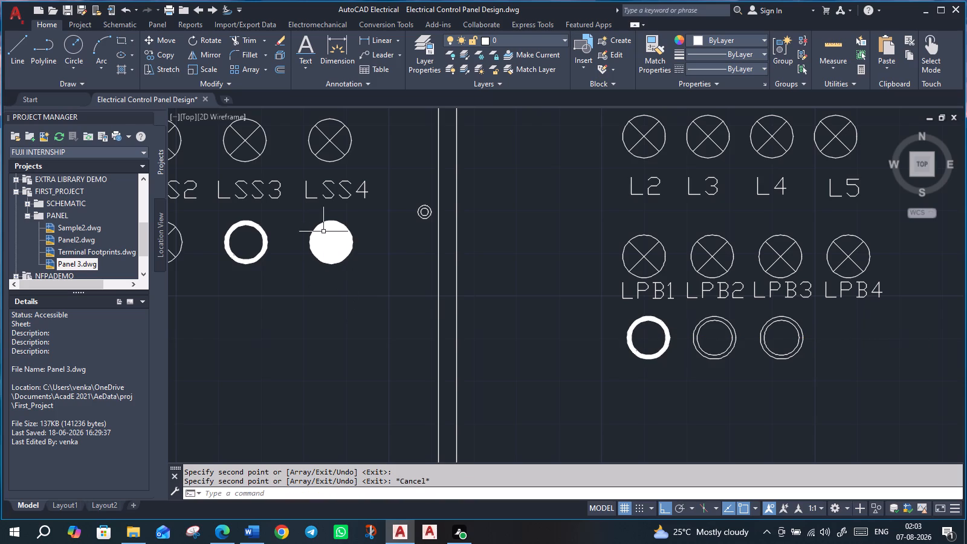
Copy the circle beneath the LSS4 label from its centre to beneath the LPB4 label, with ortho off, in line with the ring row.
click(292, 215)
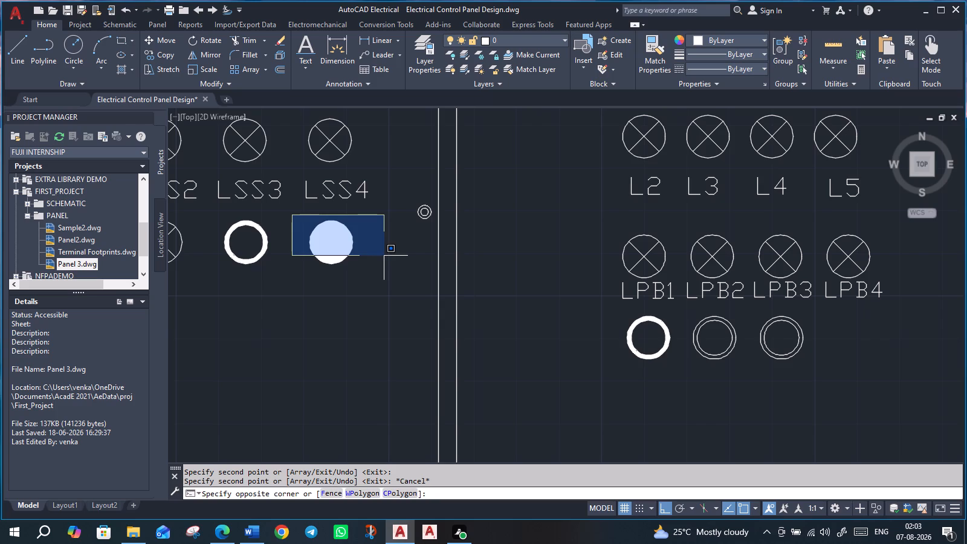
click(381, 273)
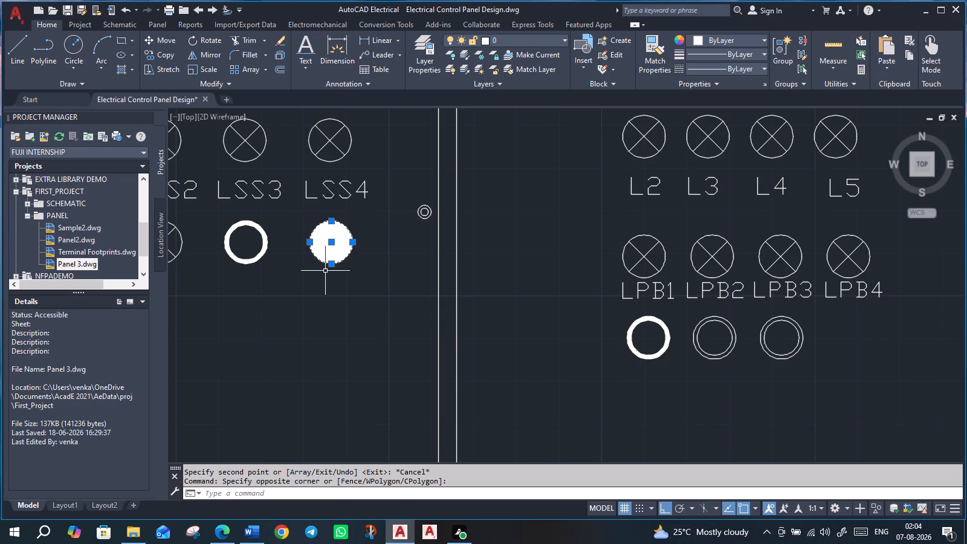
key(c)
key(o)
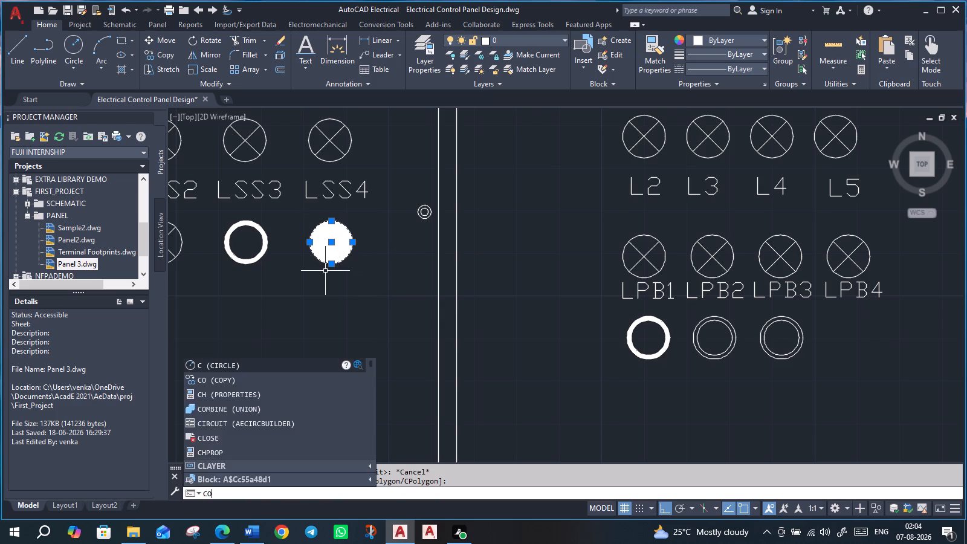
key(Return)
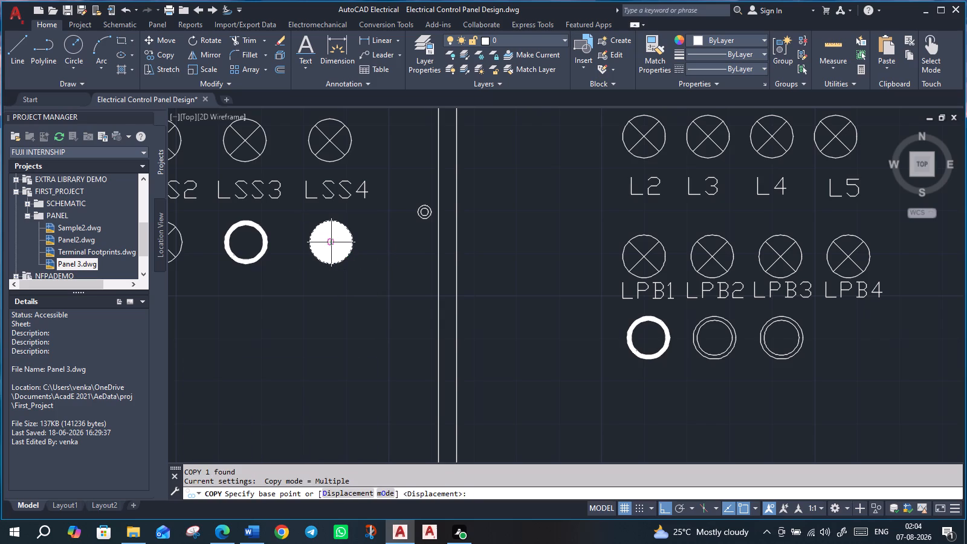
click(332, 241)
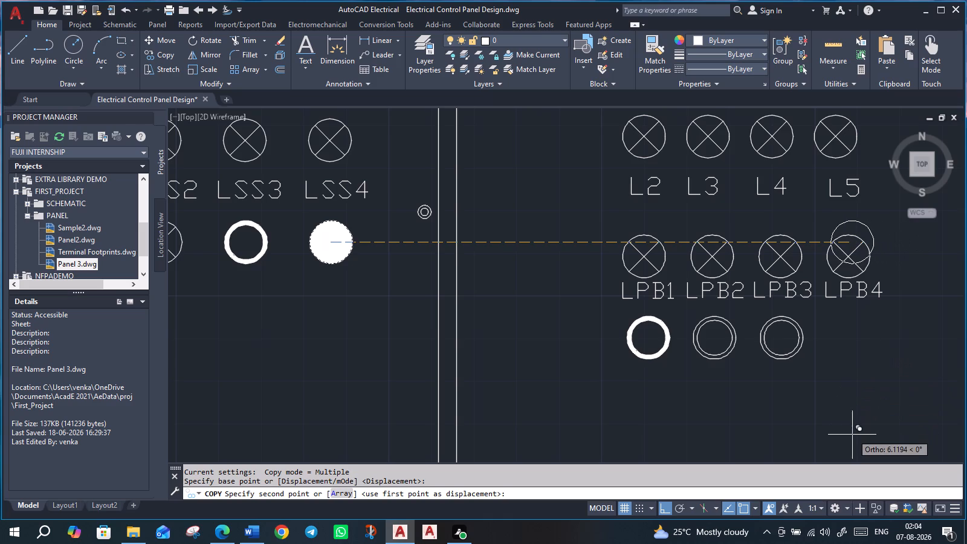
key(F8)
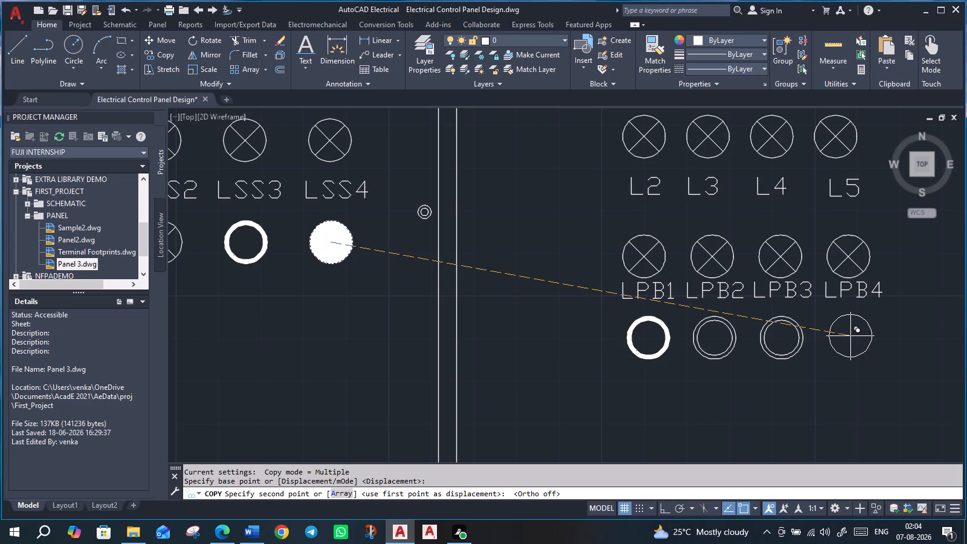
click(850, 337)
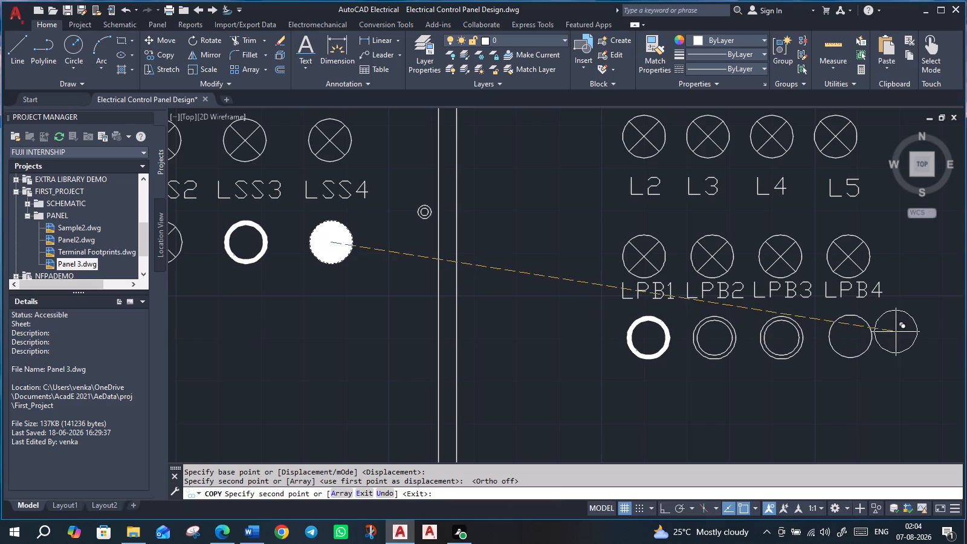
key(Escape)
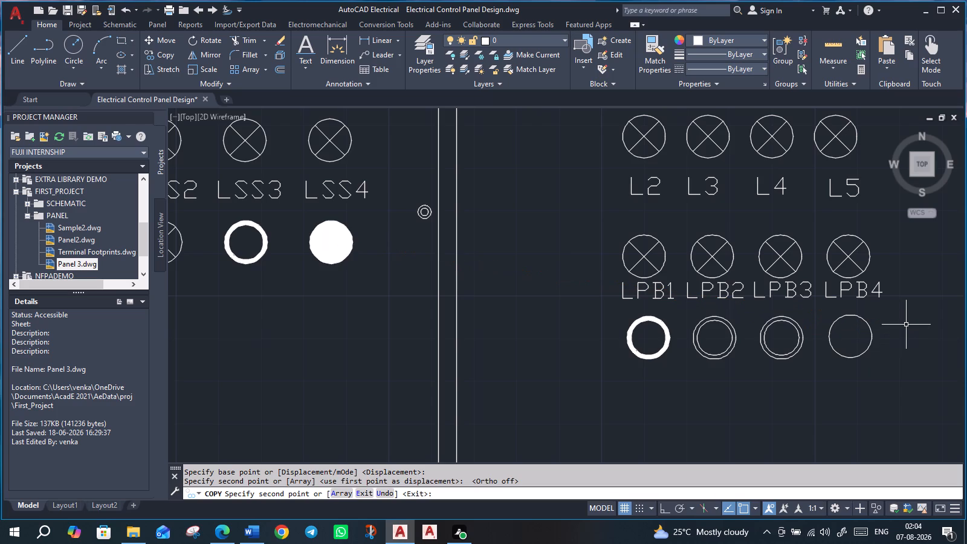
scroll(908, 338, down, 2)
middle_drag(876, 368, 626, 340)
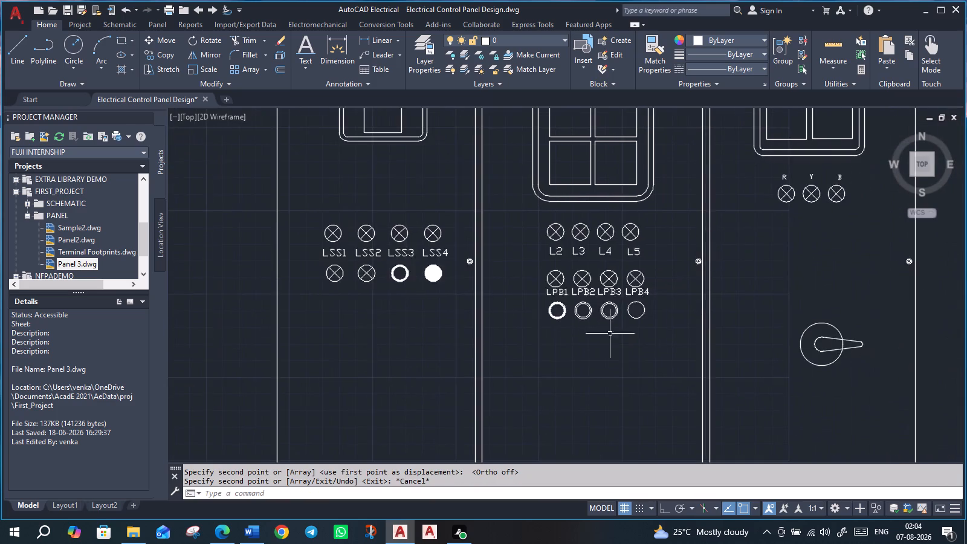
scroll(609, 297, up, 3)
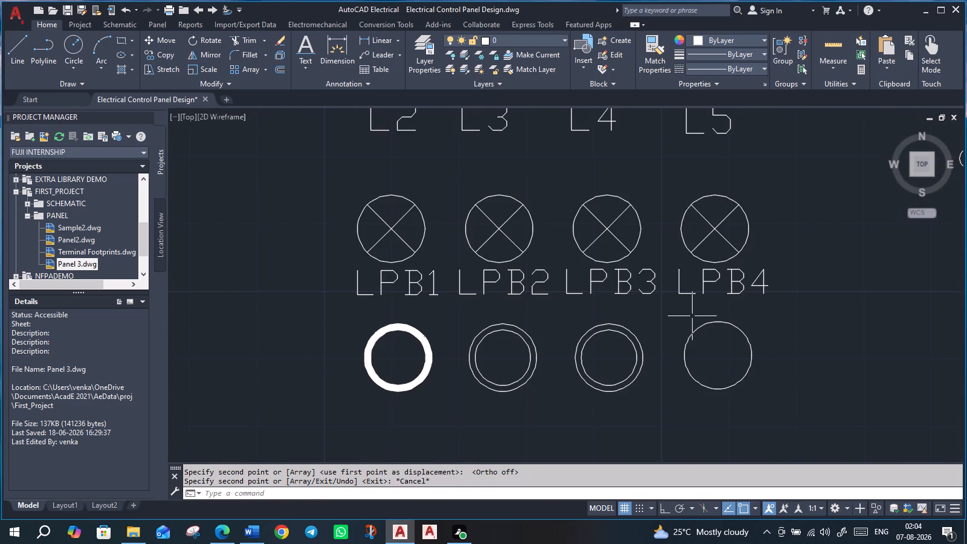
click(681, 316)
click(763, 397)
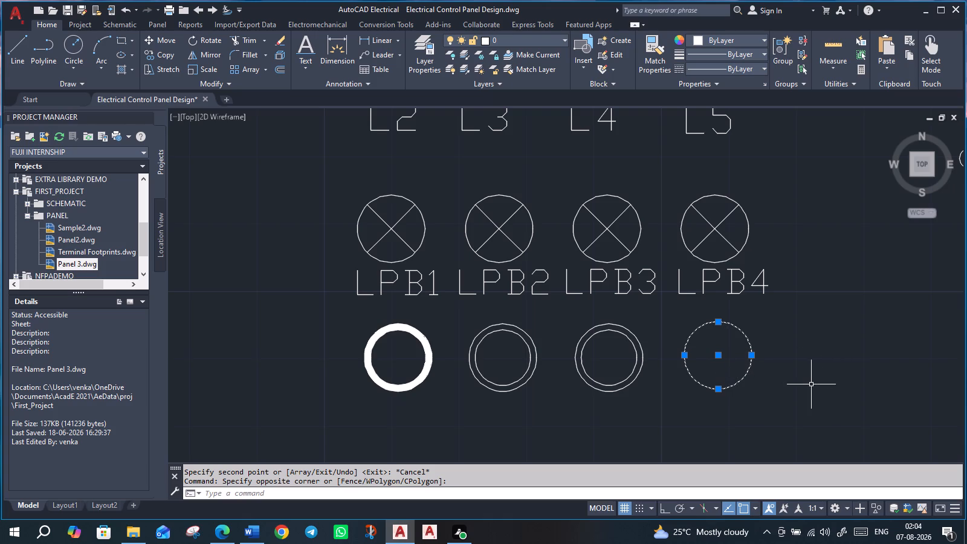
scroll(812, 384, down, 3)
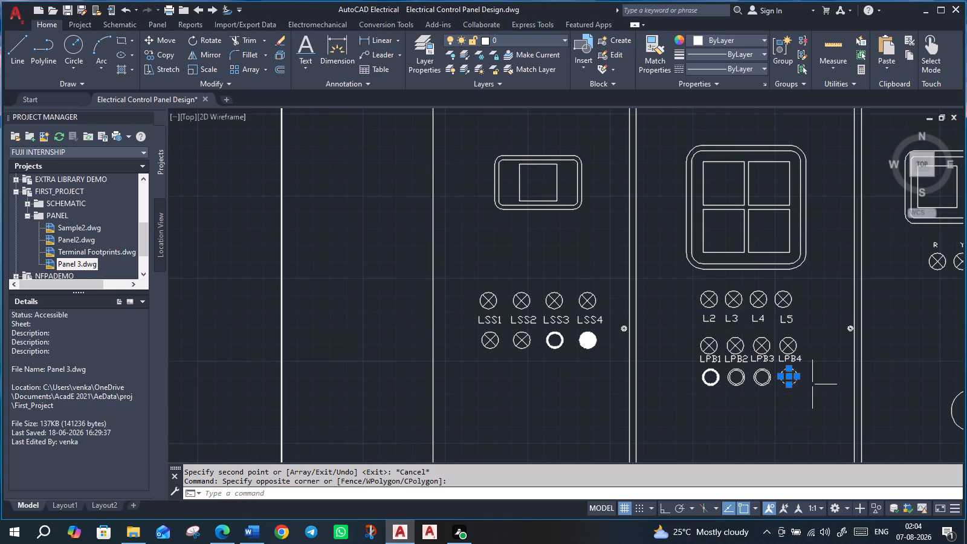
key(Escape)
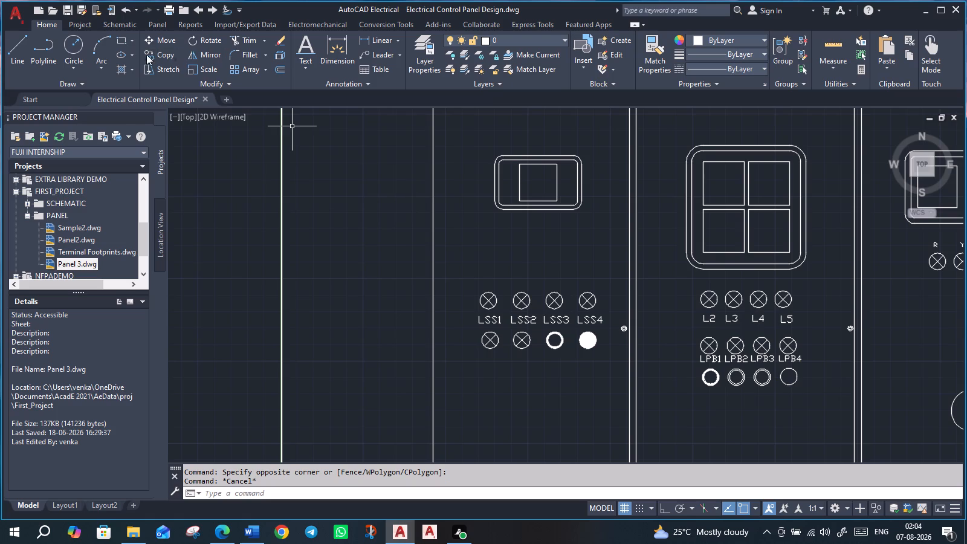
Fill the circle beneath LPB4 and the ring bands beneath LPB3 and LPB2 with a SOLID hatch and finish hatching.
click(121, 69)
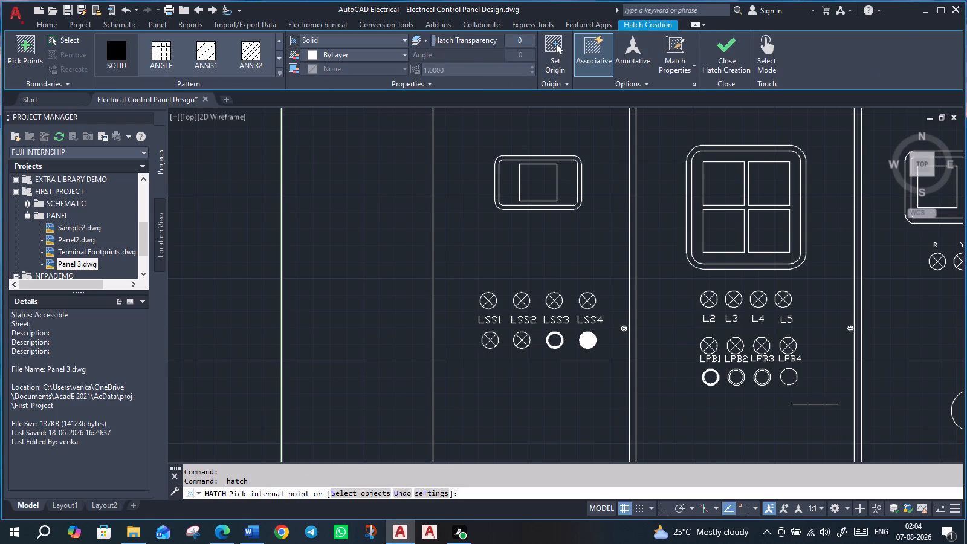
click(794, 372)
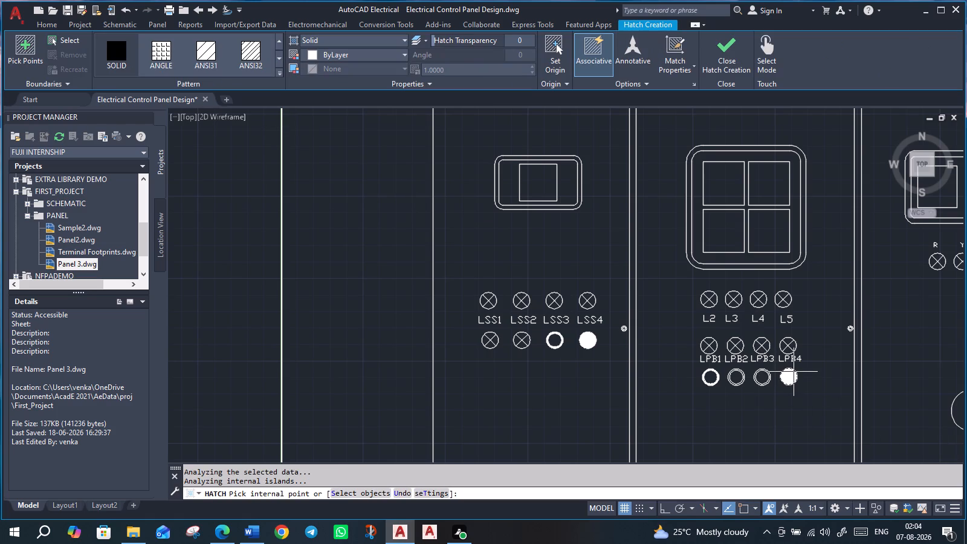
scroll(759, 369, up, 4)
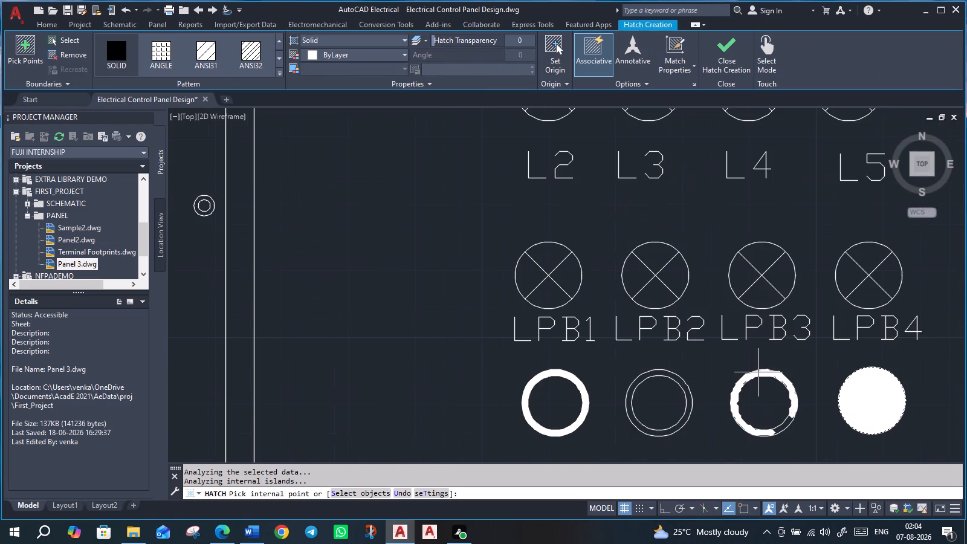
click(773, 434)
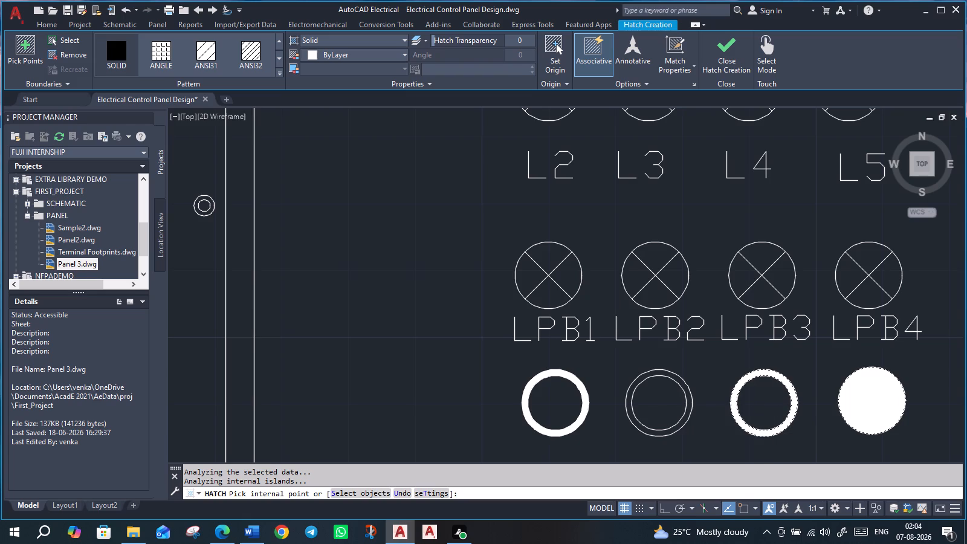
click(661, 435)
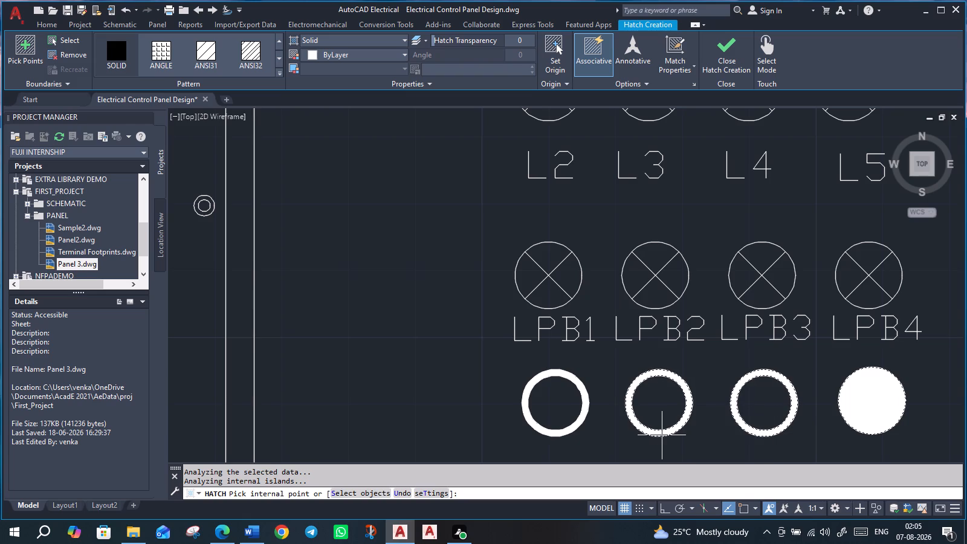
scroll(773, 429, down, 2)
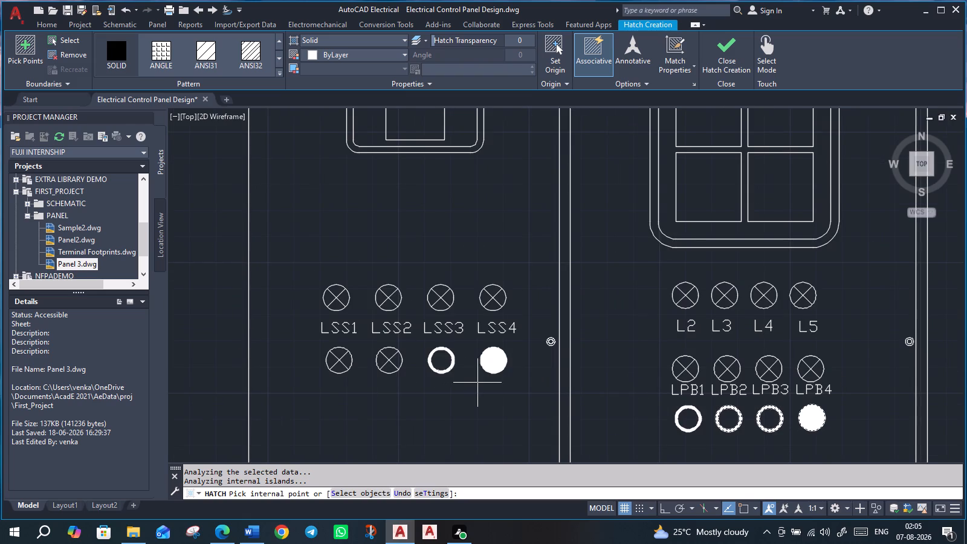
middle_drag(502, 401, 489, 335)
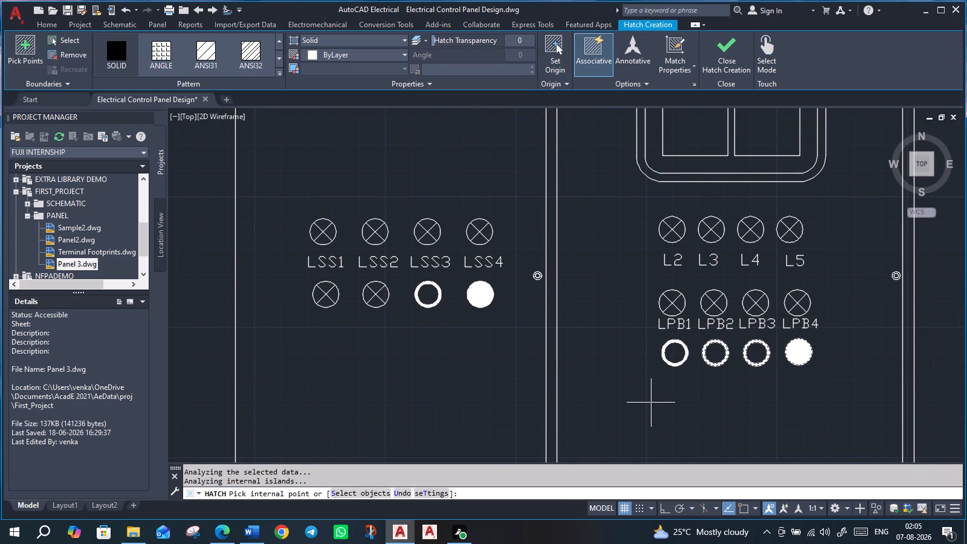
key(Escape)
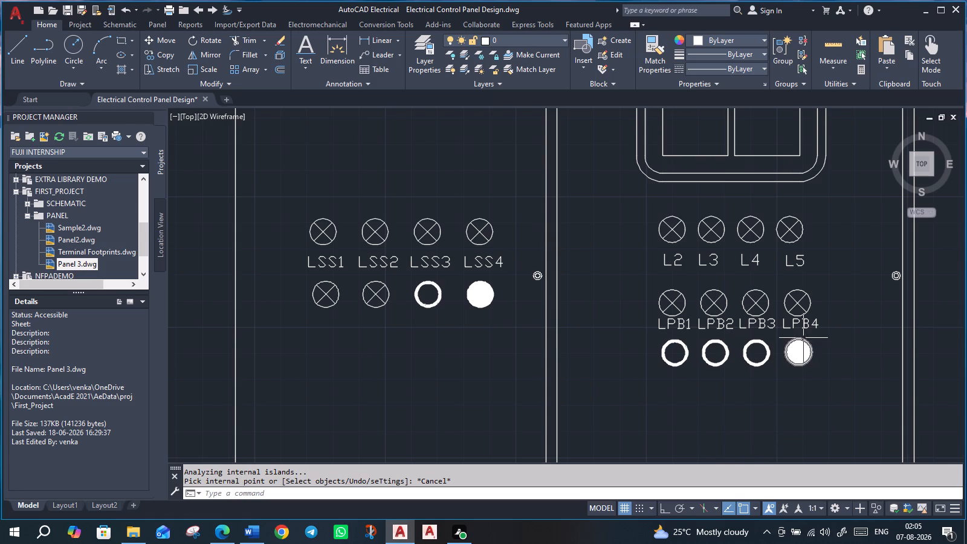
Copy the L2 label from its insertion point to beneath the two crossed lamps under LSS1 and LSS2, level with each other.
scroll(806, 336, up, 2)
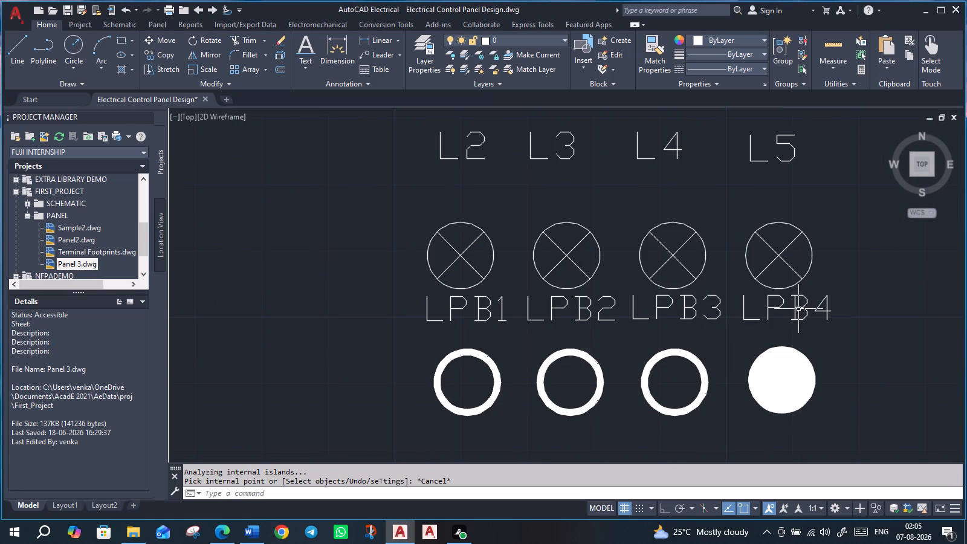
scroll(792, 325, down, 2)
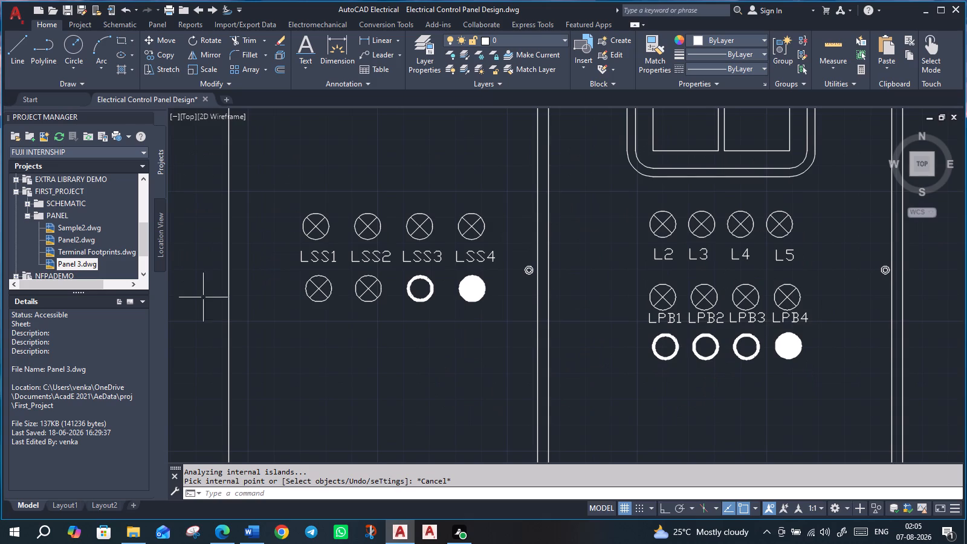
click(667, 254)
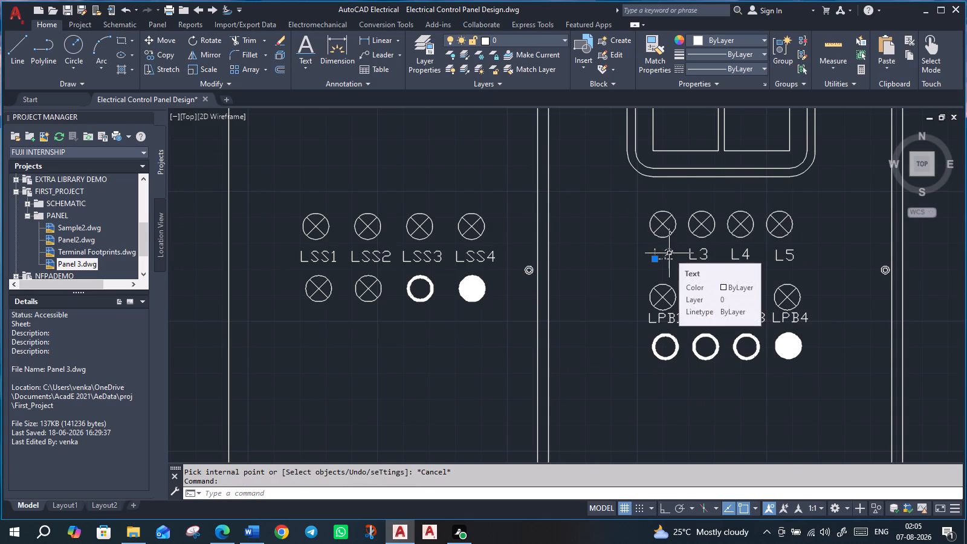
text(CO)
key(Return)
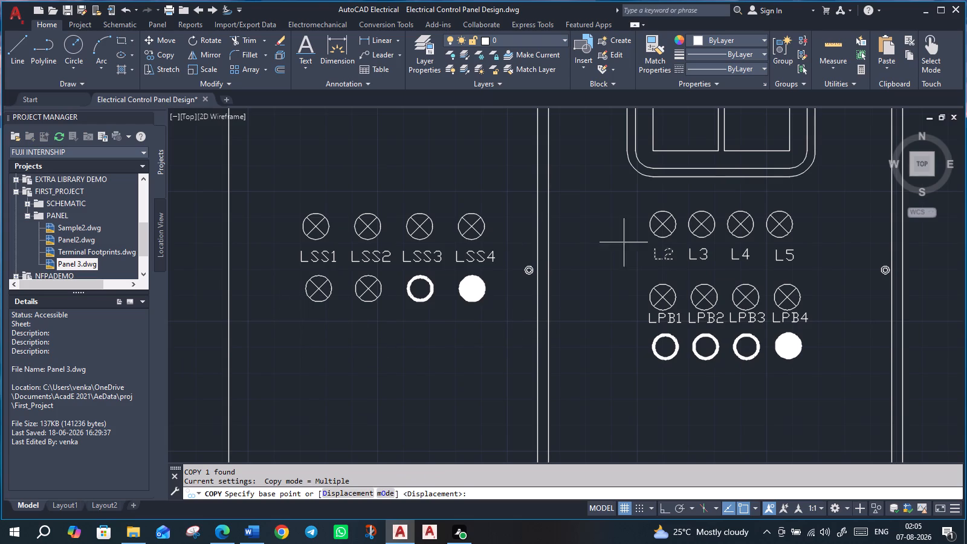
click(653, 258)
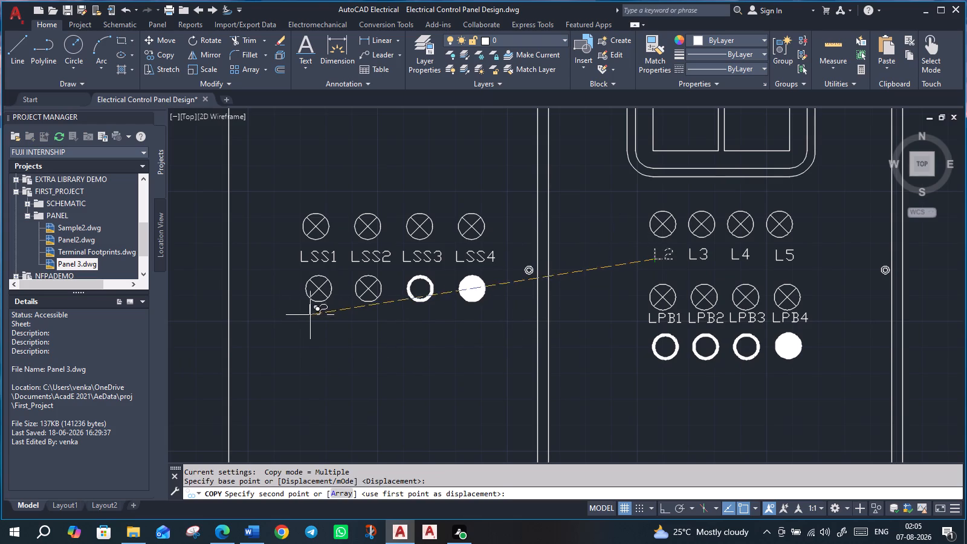
click(309, 322)
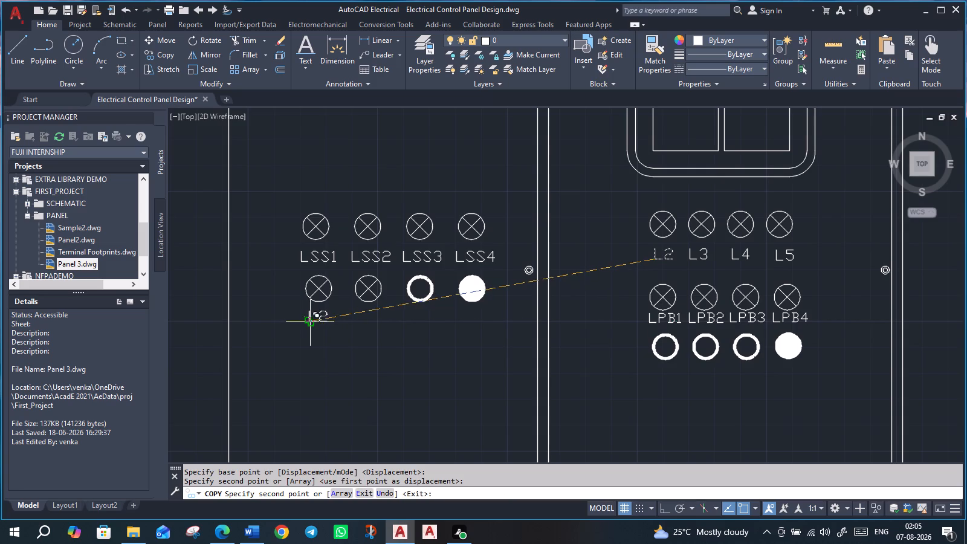
click(359, 323)
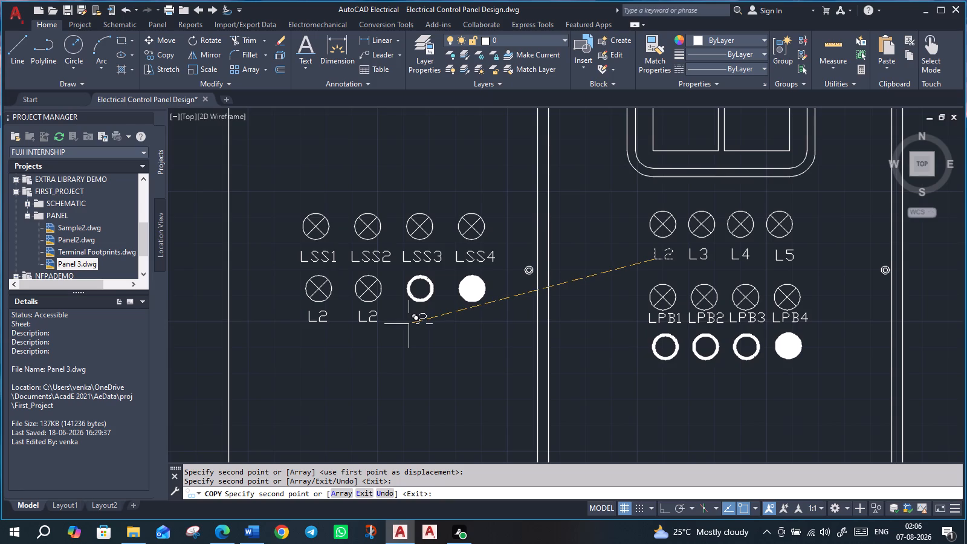
key(Escape)
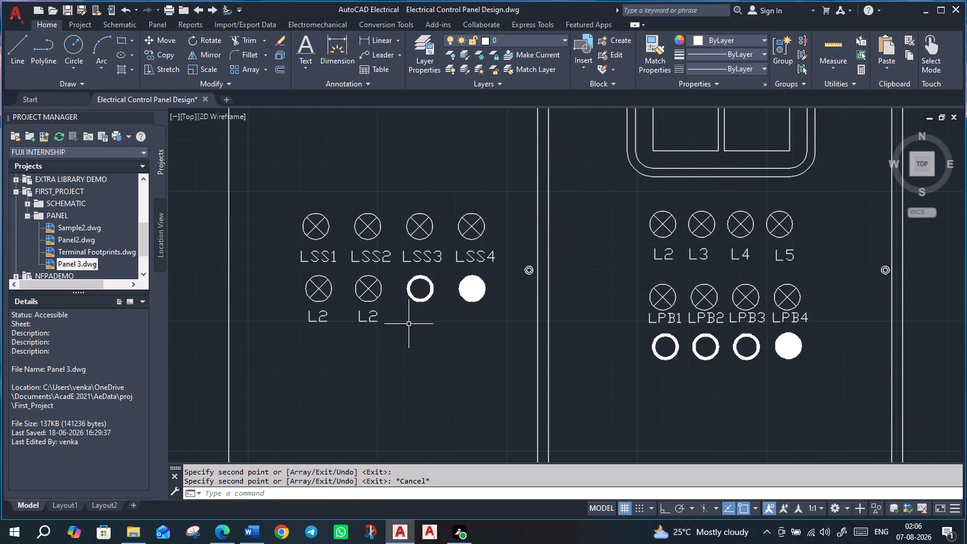
Copy the L2 label beneath the second lower lamp, with ortho on, about 1 and 2 units across to beneath the ring and solid circle.
click(373, 311)
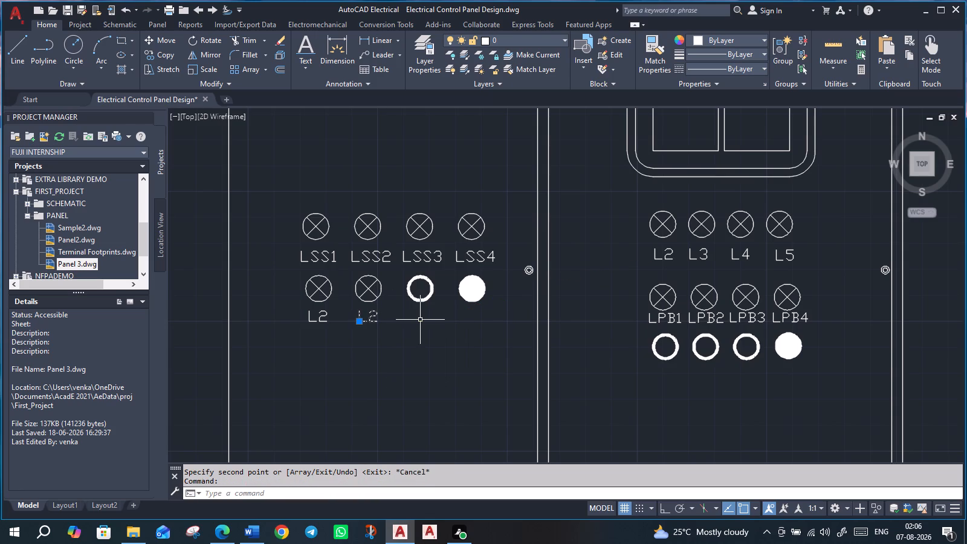
text(CO)
key(Return)
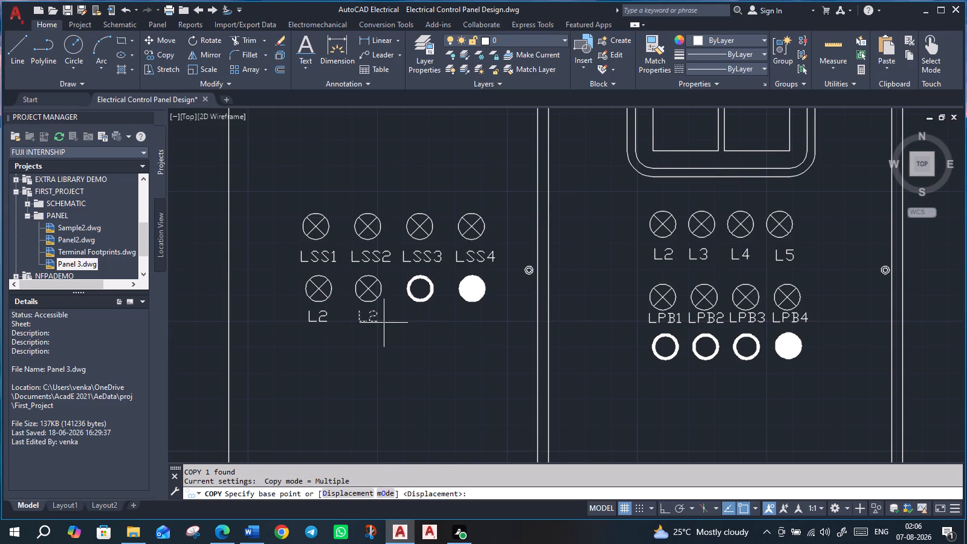
click(367, 320)
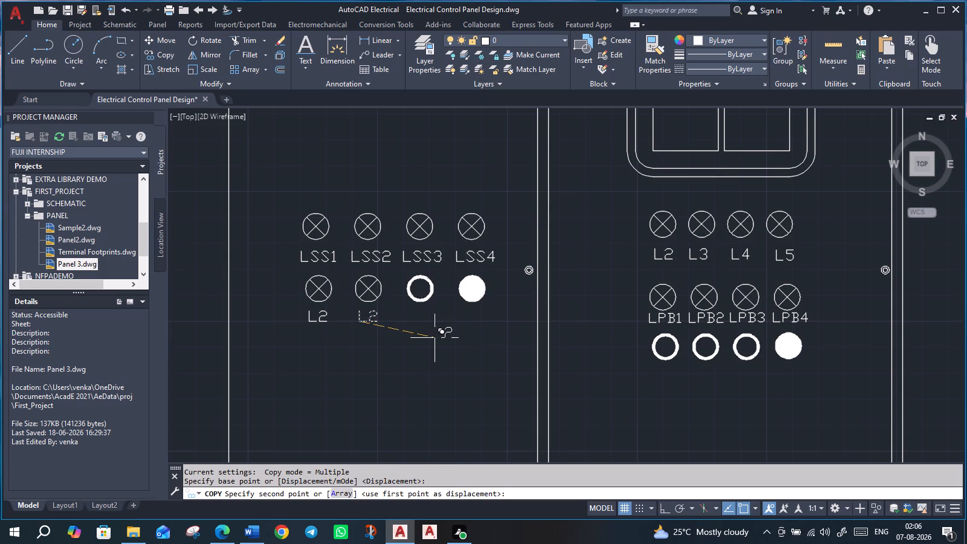
key(F8)
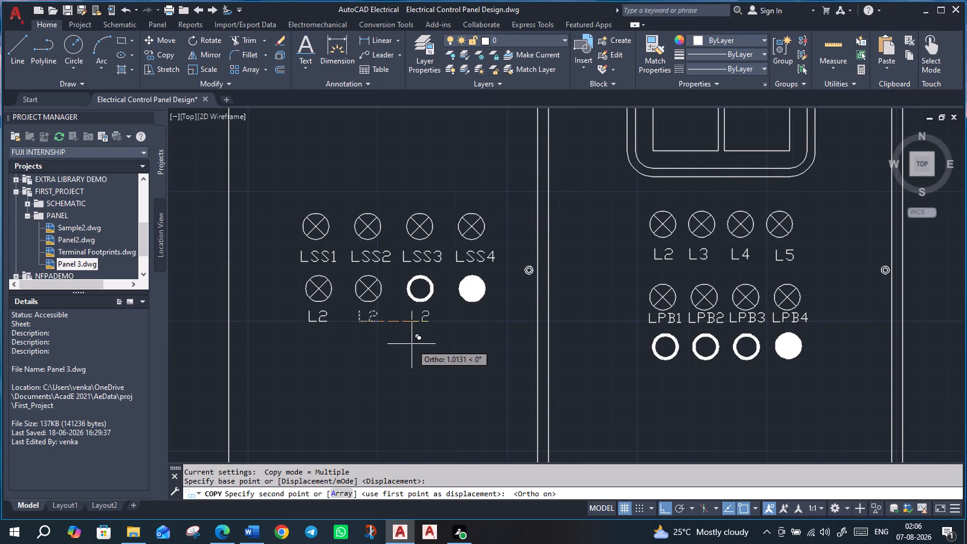
click(409, 344)
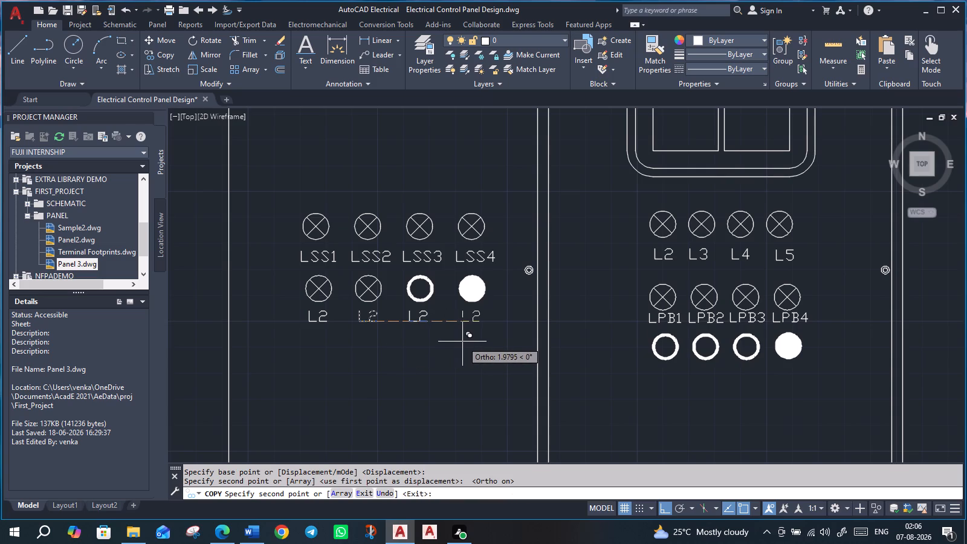
click(464, 342)
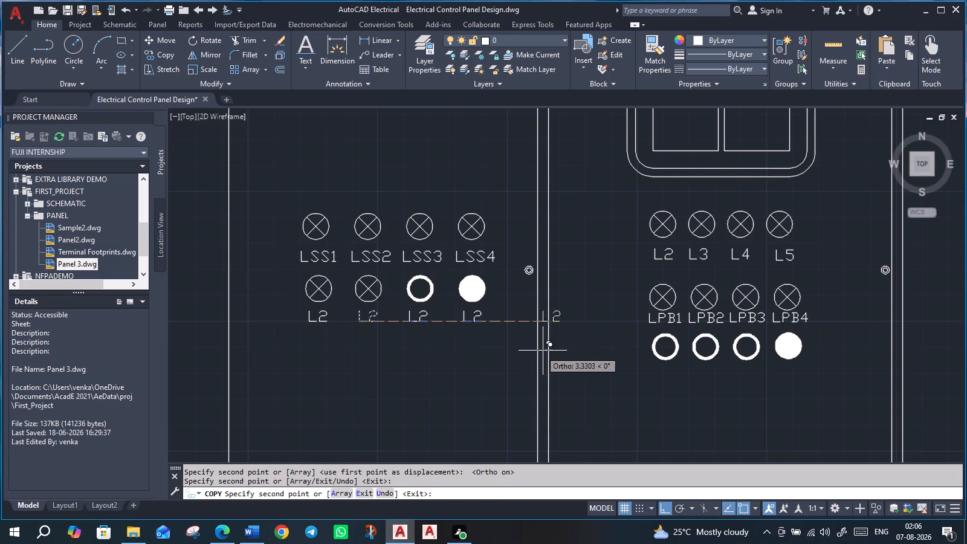
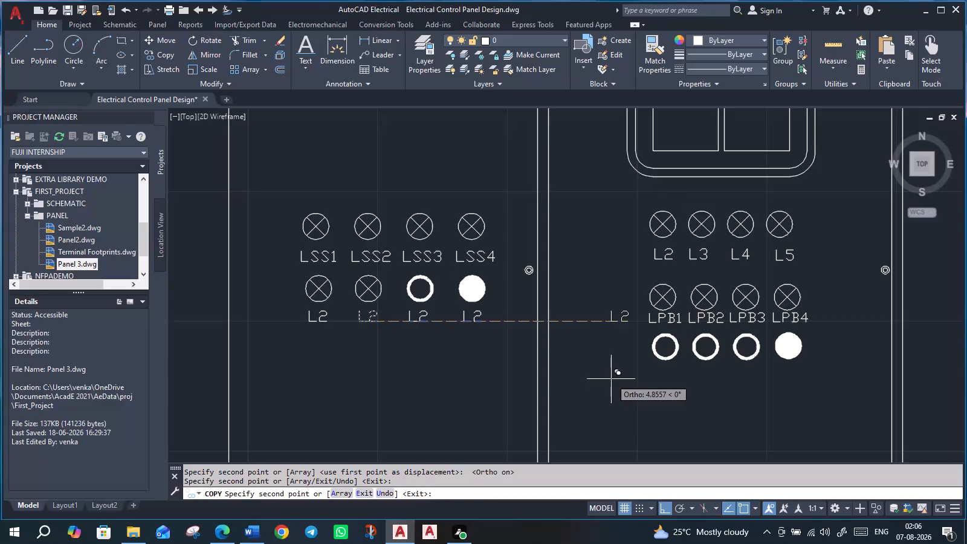
With ortho off, copy the L2 label beneath each of the three rings and the solid circle under LPB1–LPB4, level with each other, and finish copying.
key(F8)
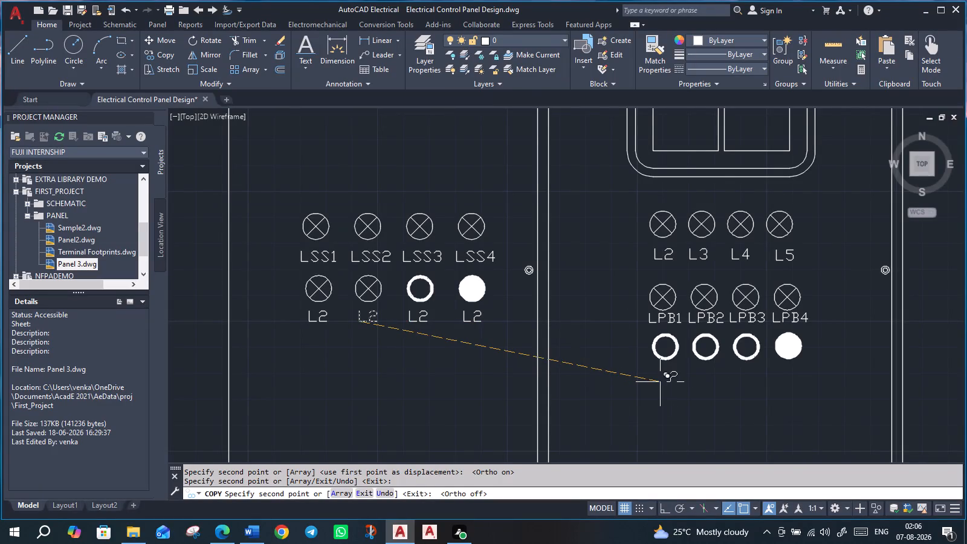
scroll(659, 379, up, 2)
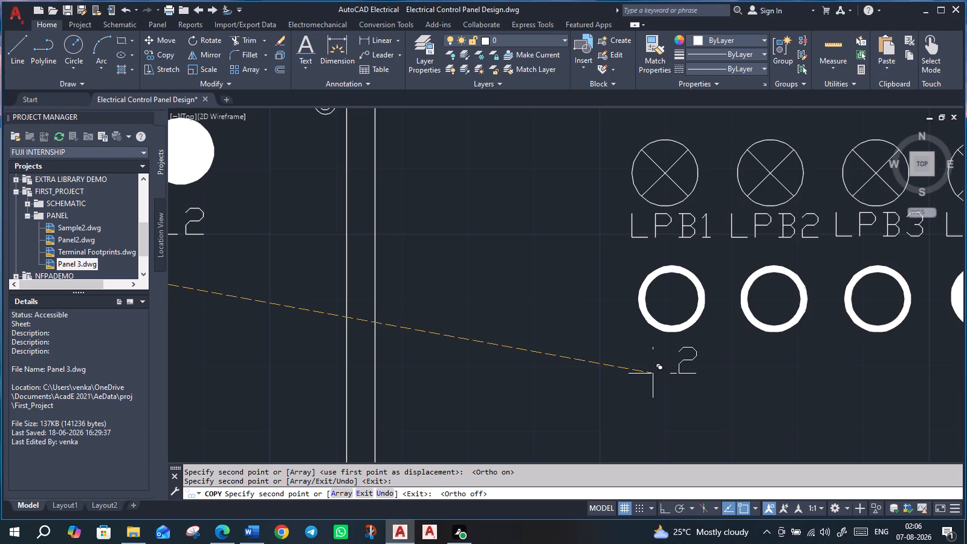
click(651, 375)
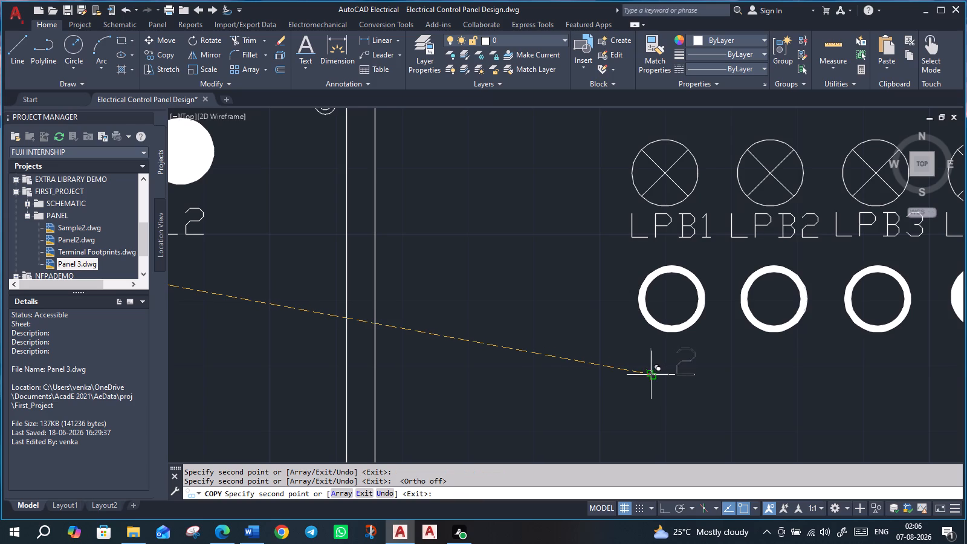
click(752, 373)
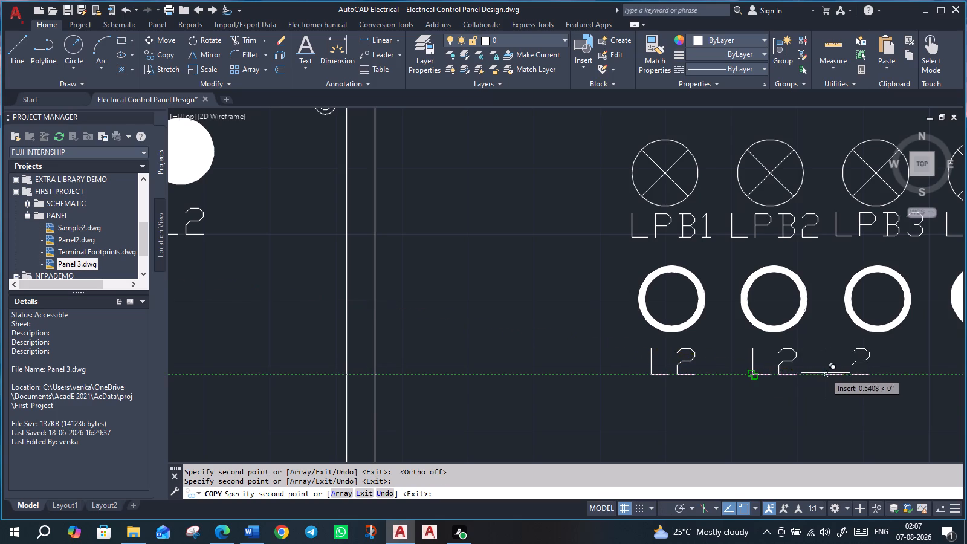
click(861, 374)
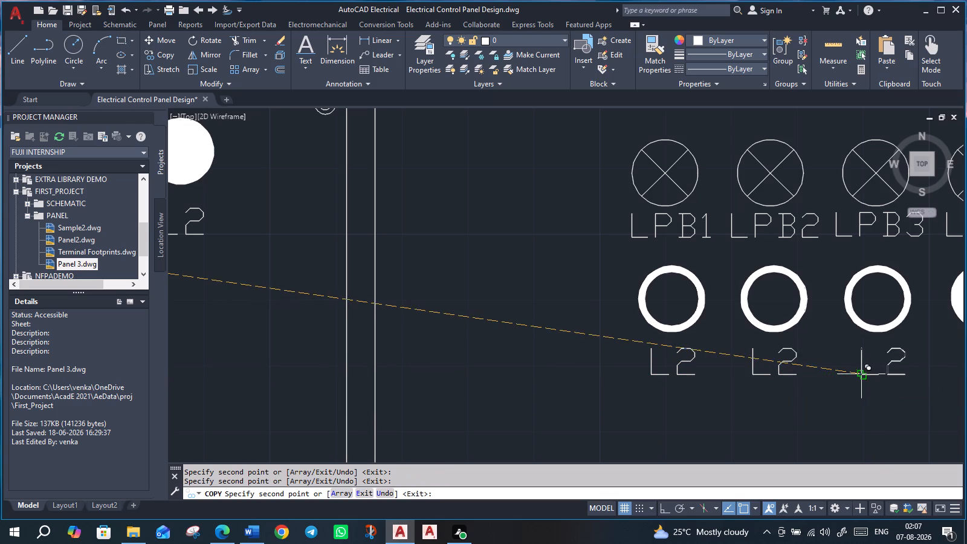
middle_drag(900, 384, 595, 390)
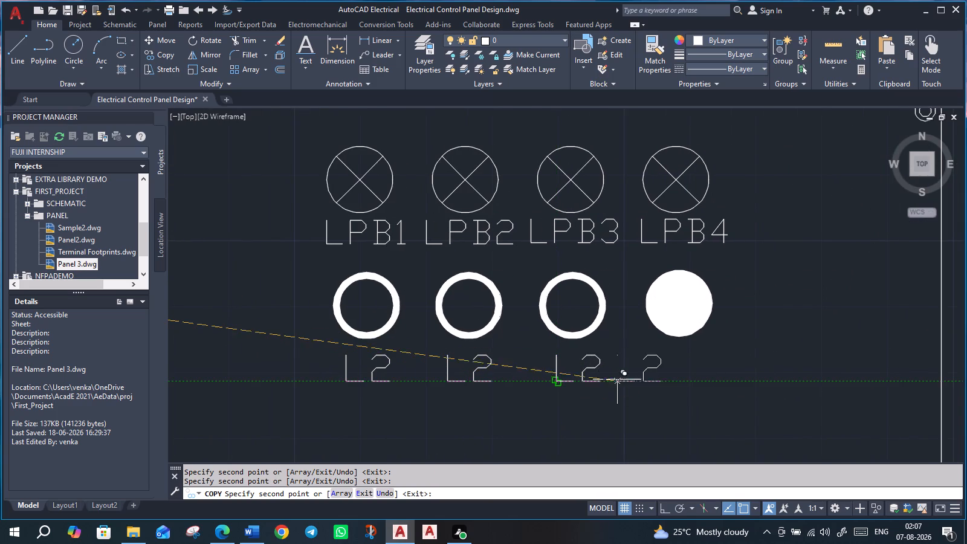
click(658, 380)
key(Escape)
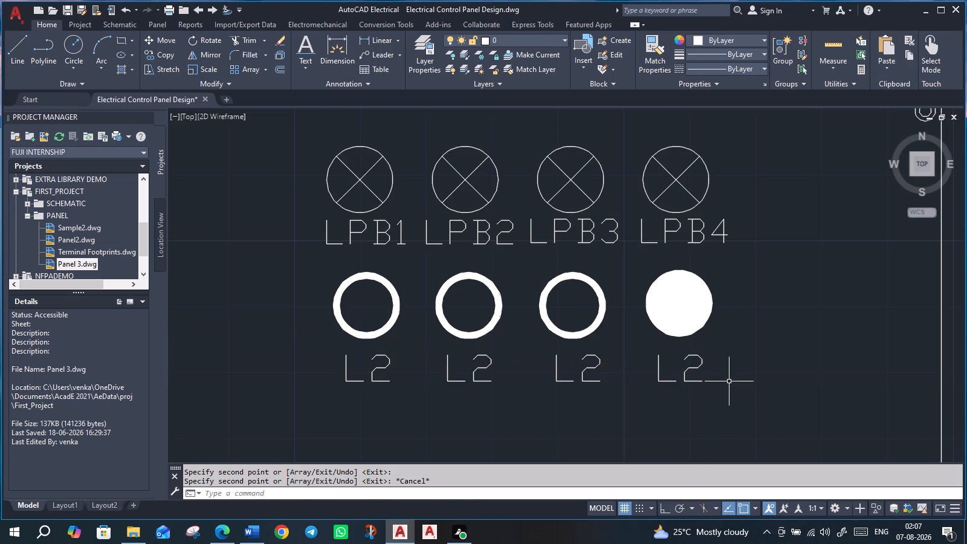
Change the L2 labels beneath the lower symbol row under LSS1–LSS4 to L1, L6, PB4 and SS2, in order.
scroll(620, 408, down, 2)
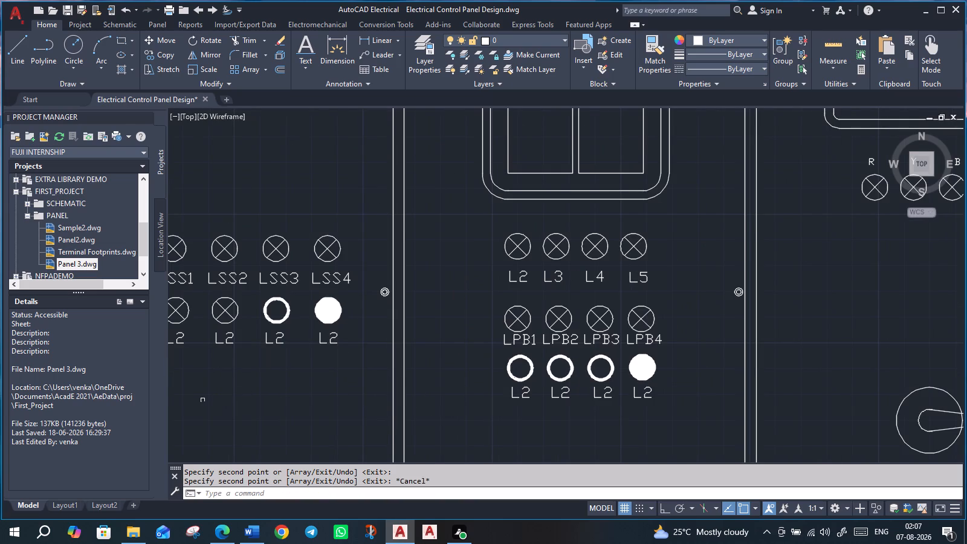
middle_drag(272, 406, 488, 420)
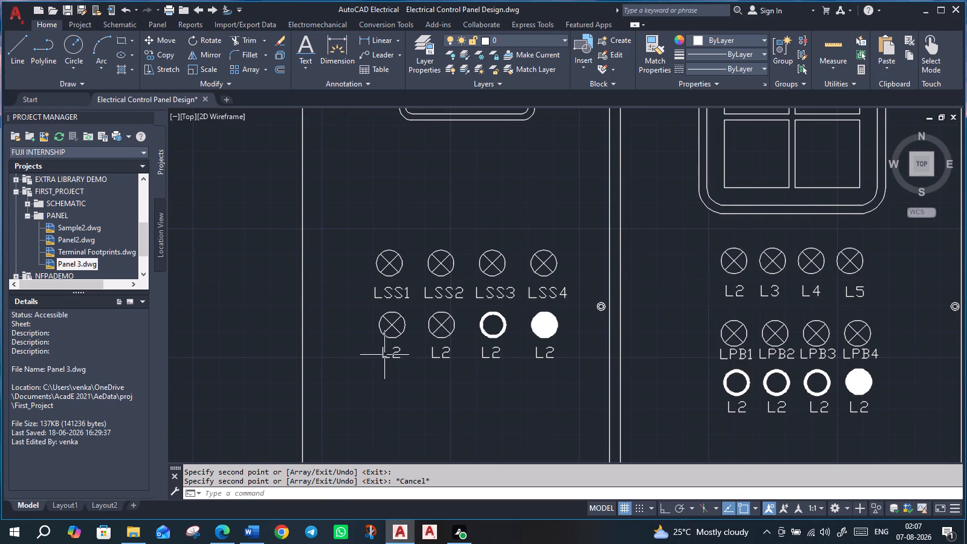
double_click(396, 352)
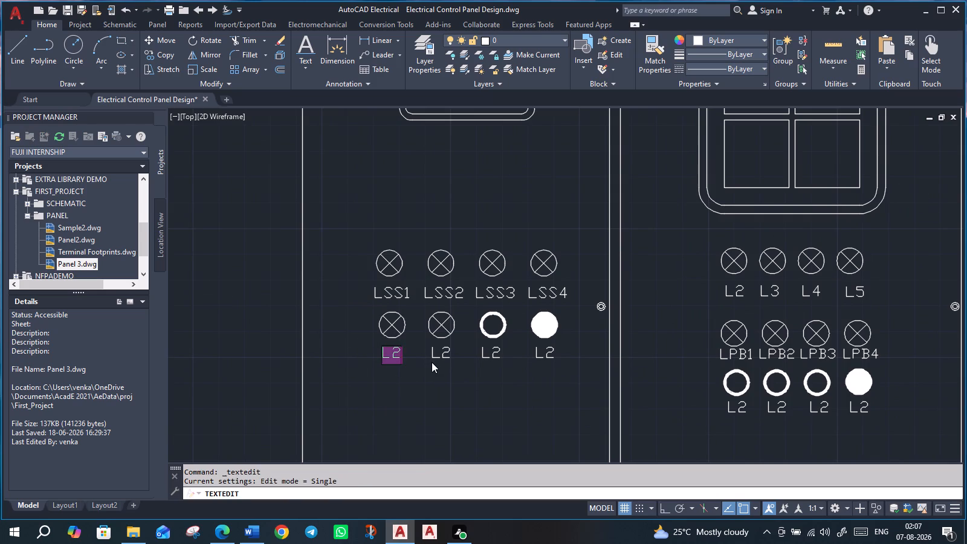
text(L1)
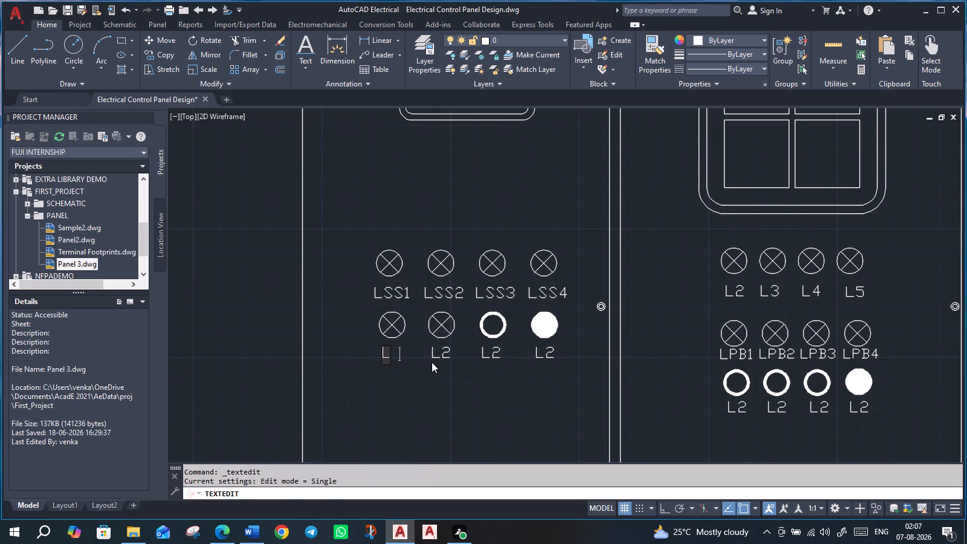
click(441, 354)
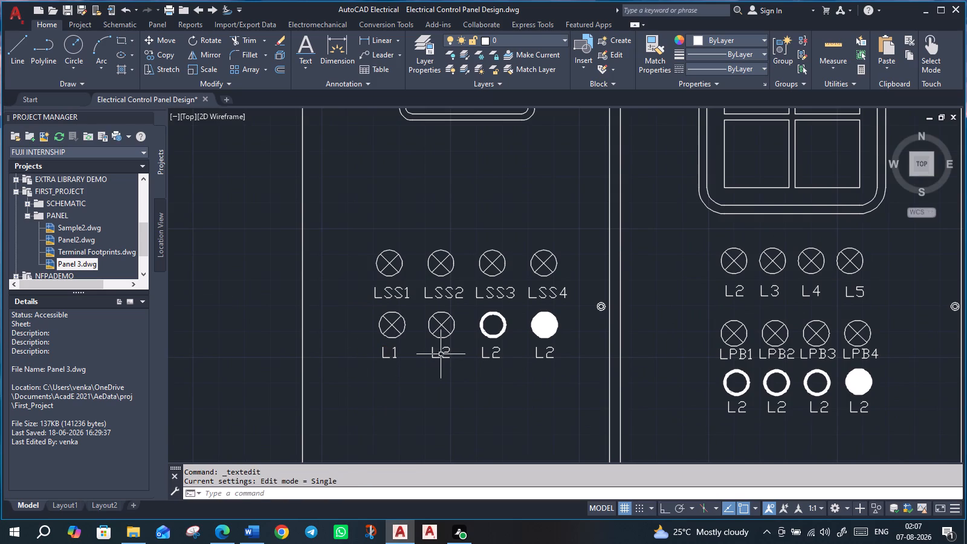
double_click(447, 352)
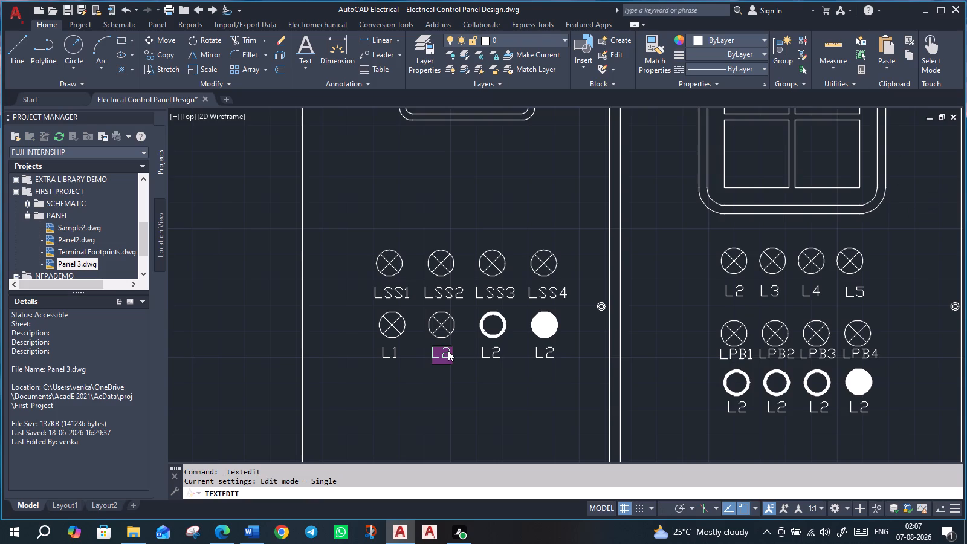
text(L6)
double_click(488, 352)
double_click(496, 351)
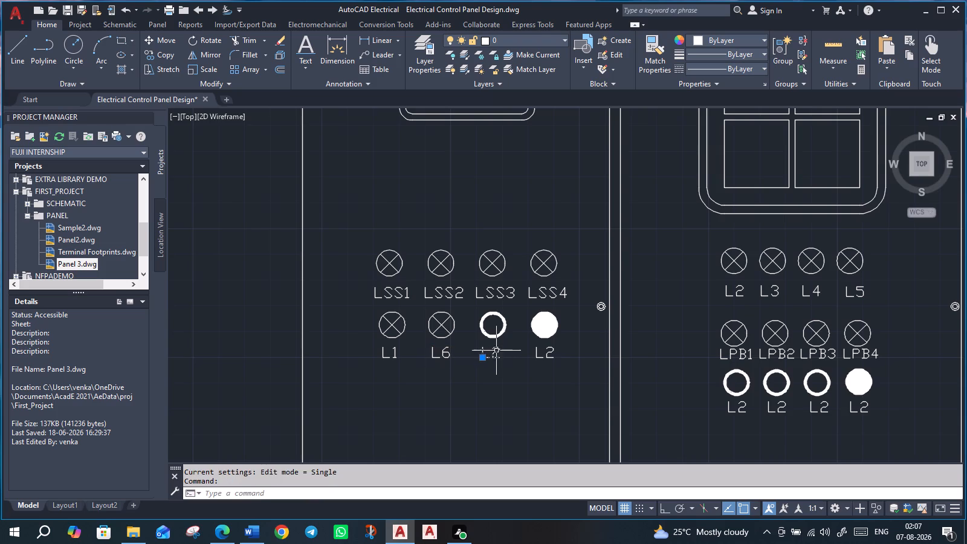
text(PB4)
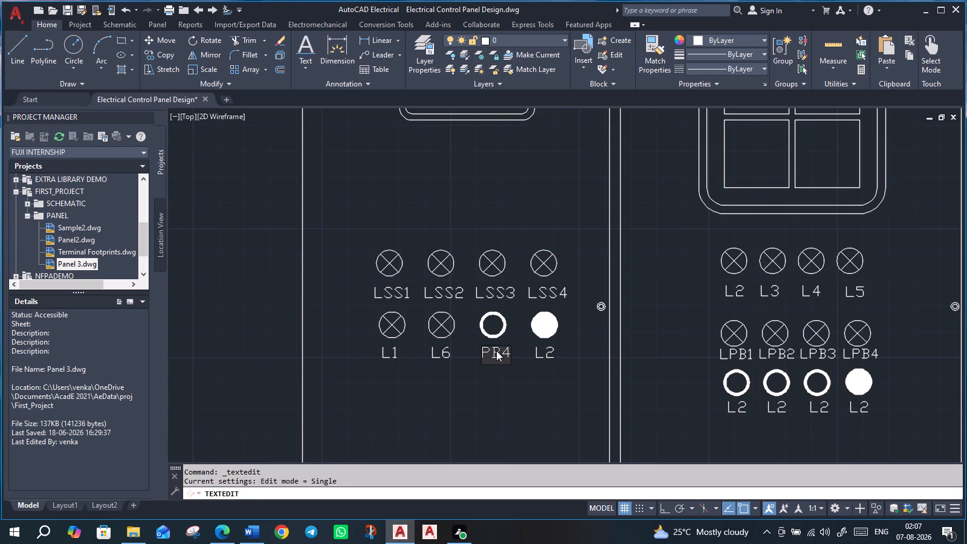
click(537, 348)
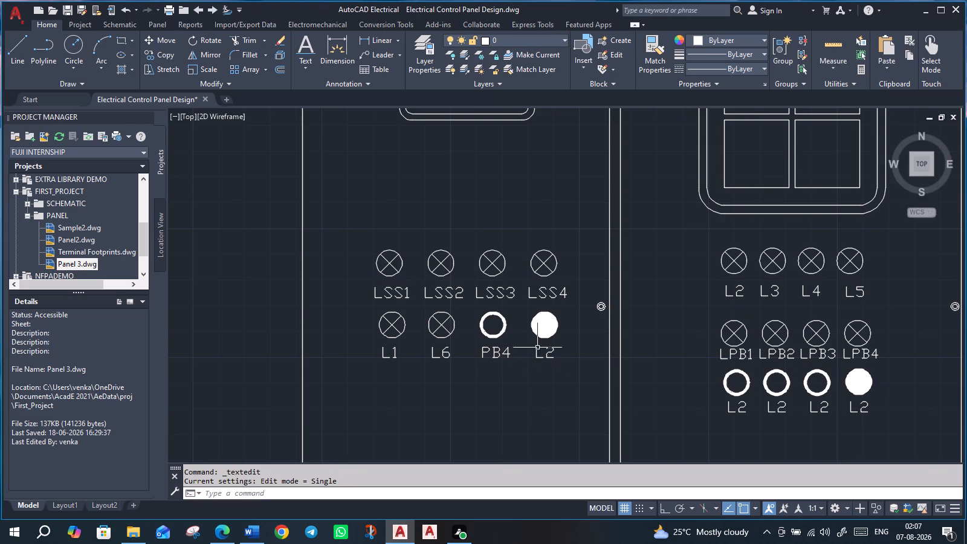
double_click(536, 356)
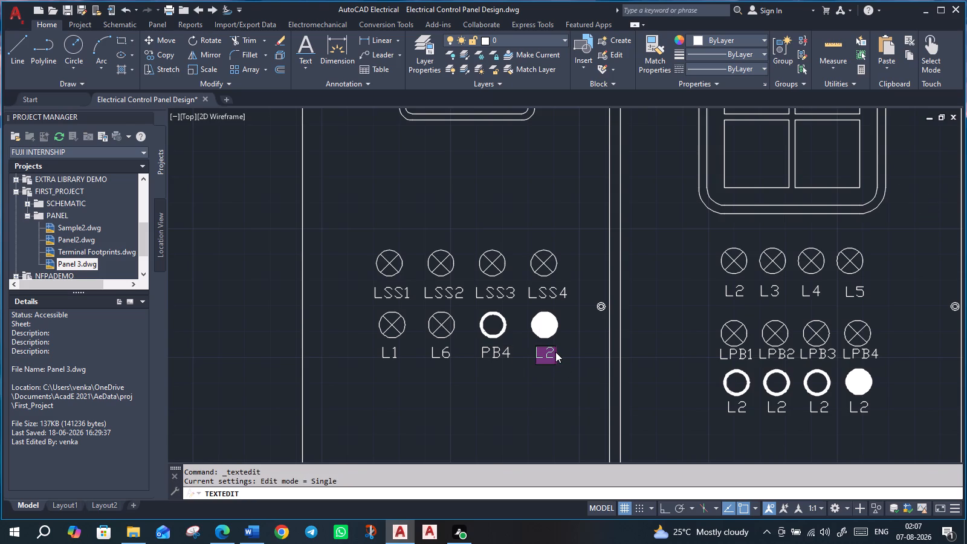
text(SS2)
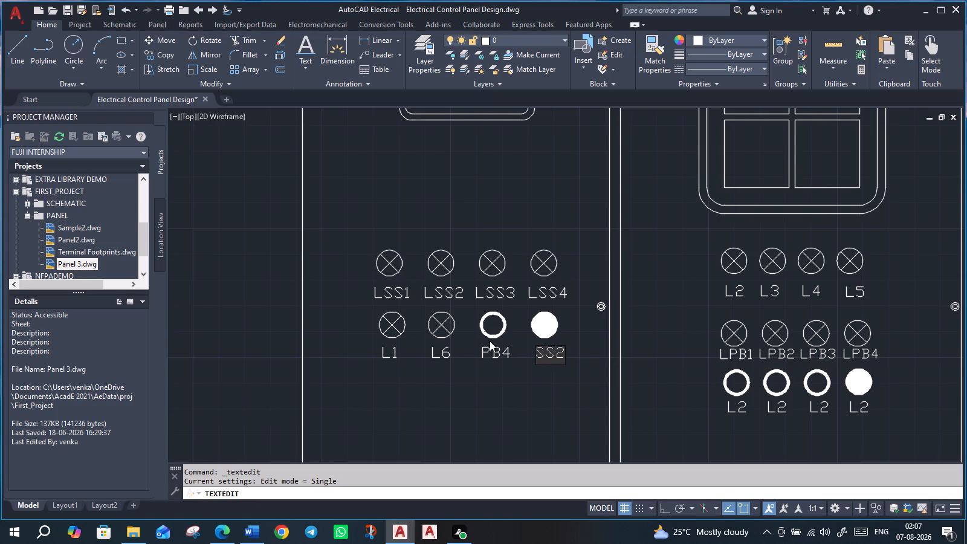
click(548, 409)
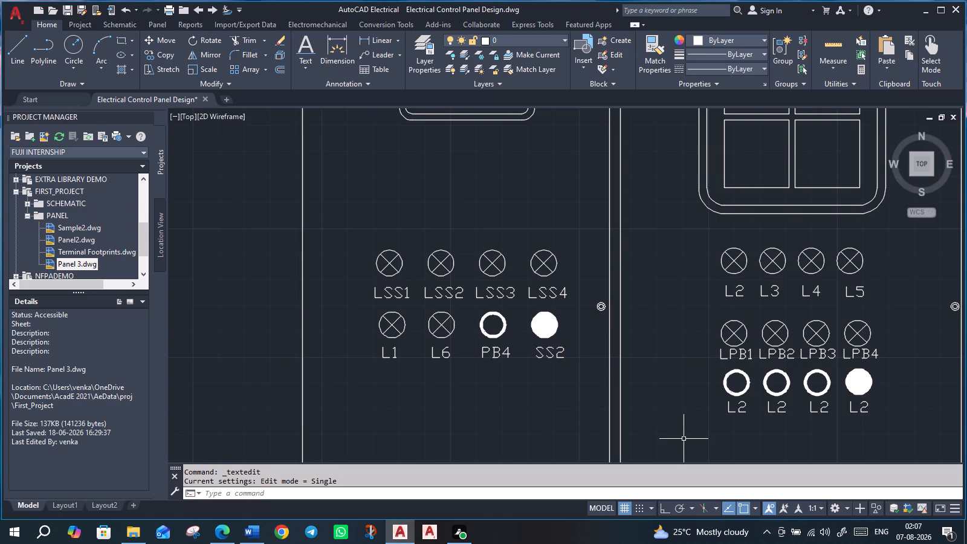
Change the L2 labels beneath the rings and solid circle under LPB1–LPB4 to PB1, PB2, PB3 and SS1, in order.
double_click(739, 411)
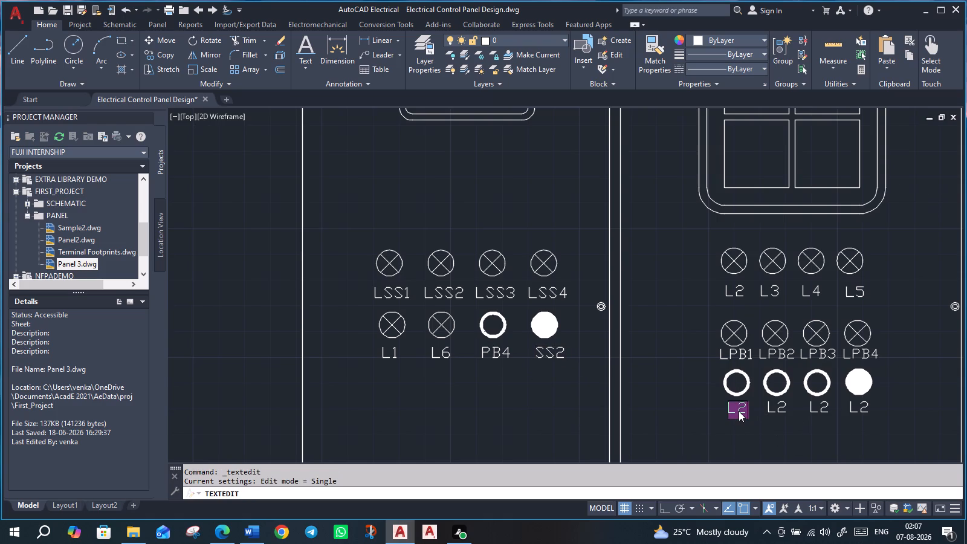
text(PB1)
click(781, 410)
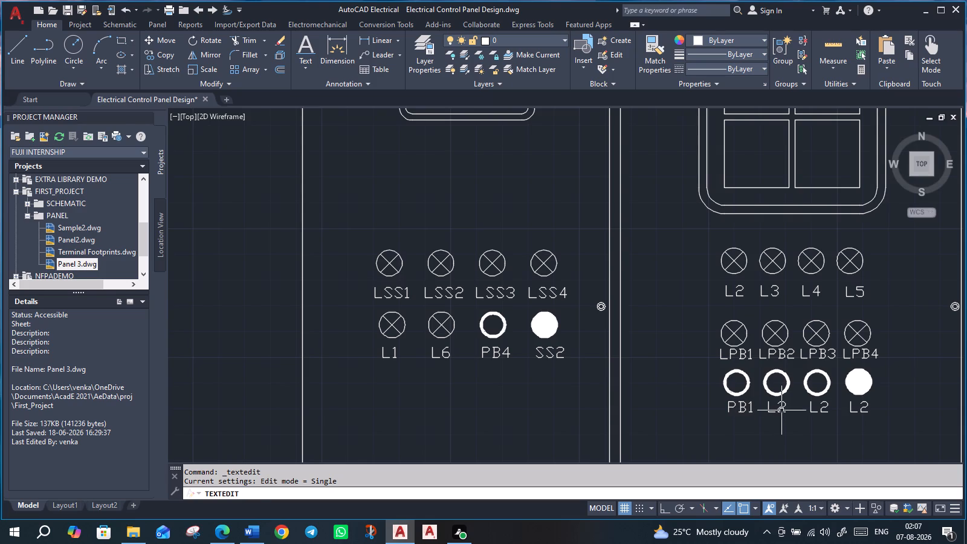
double_click(782, 407)
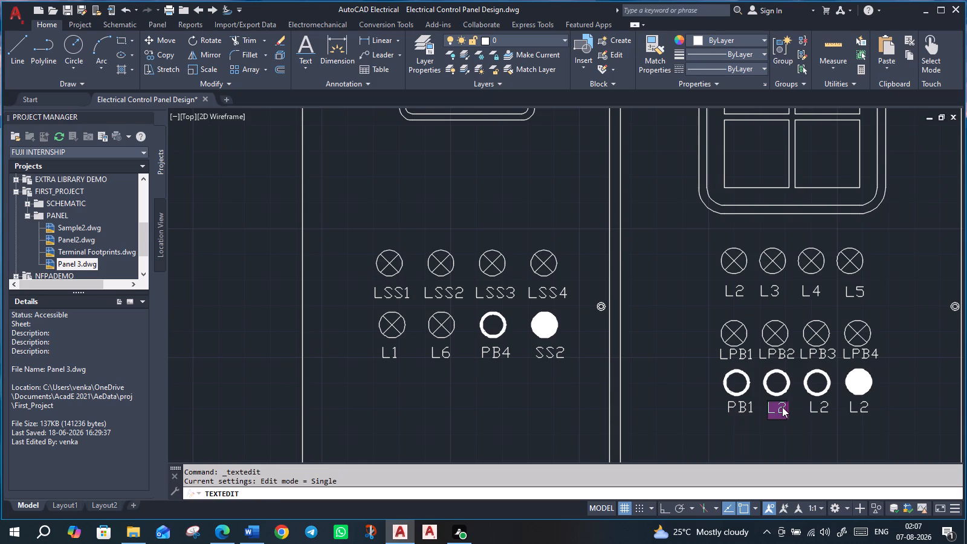
text(PB2)
click(818, 408)
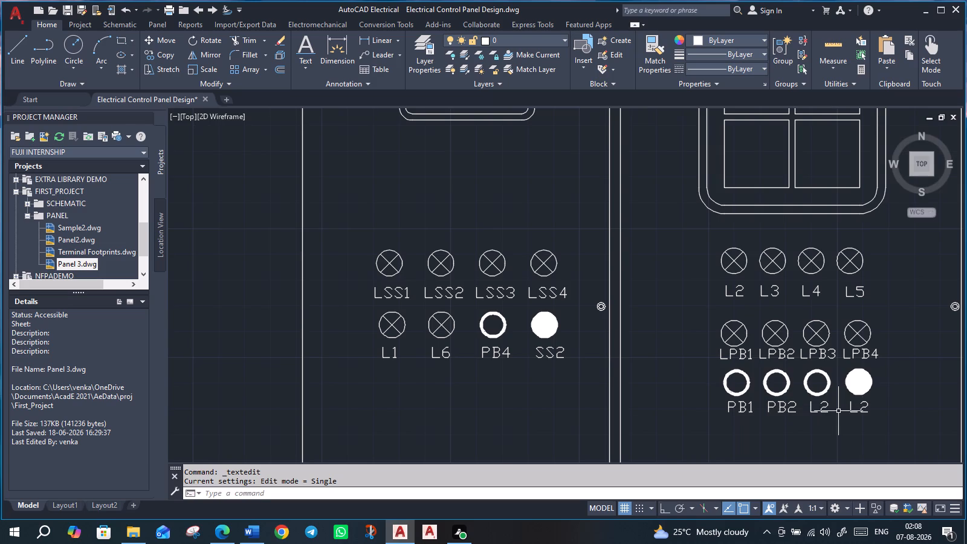
double_click(823, 411)
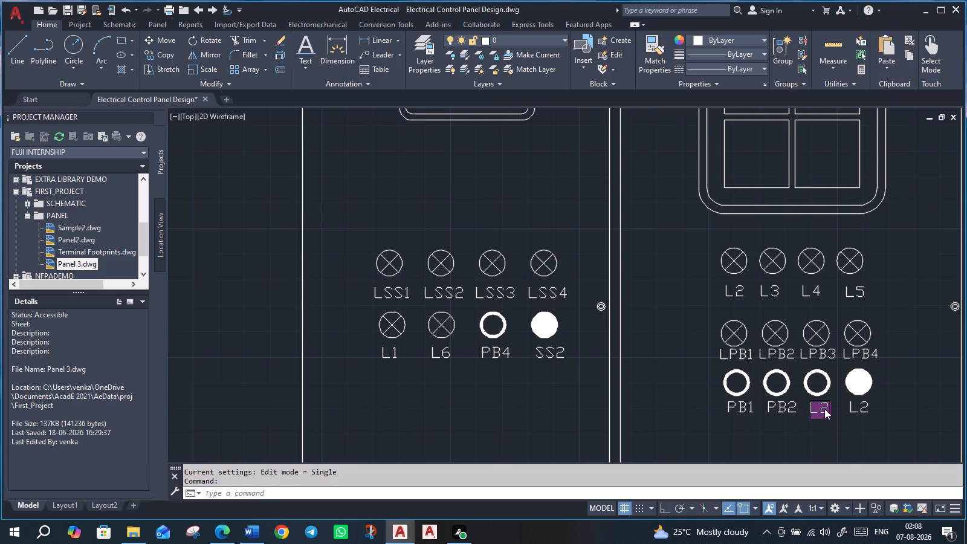
text(PB3)
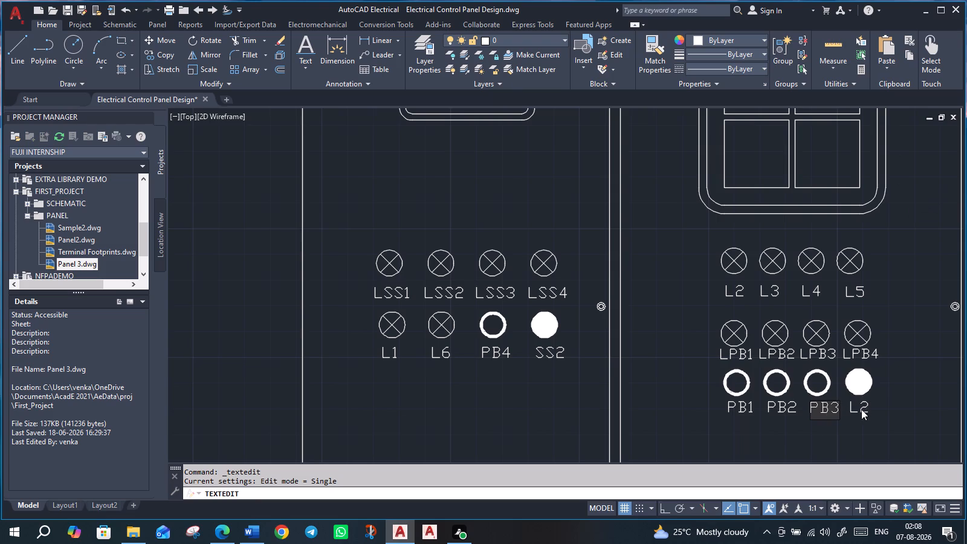
click(864, 409)
double_click(866, 406)
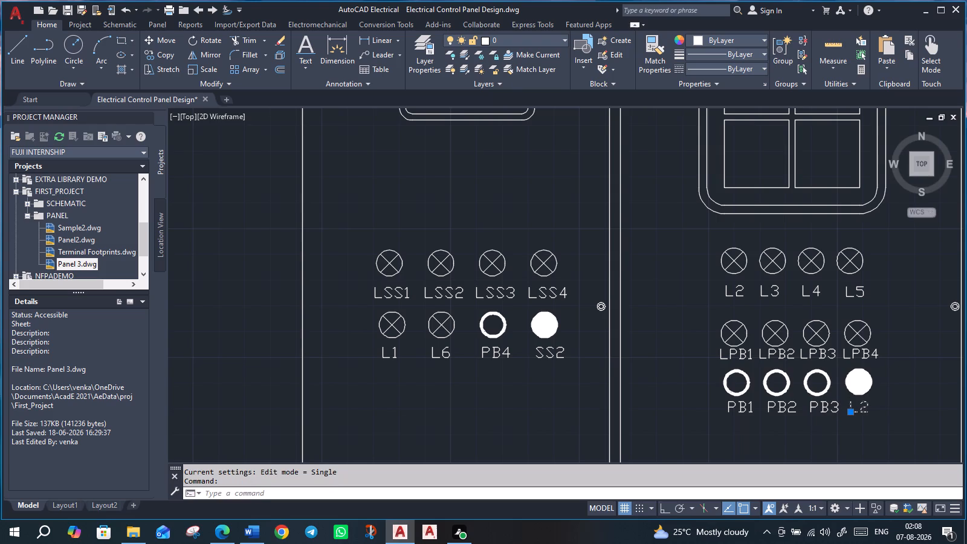
text(SS1)
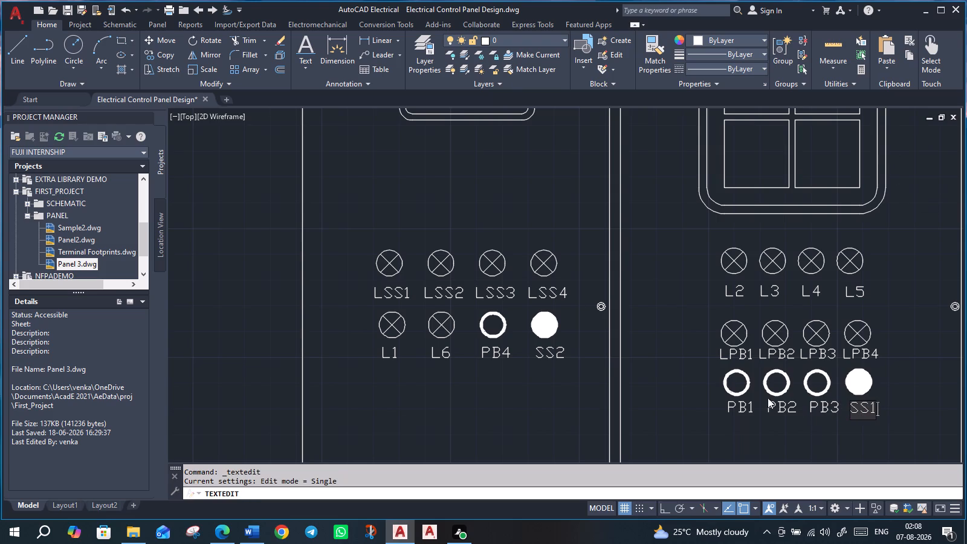
click(702, 375)
Review the whole panel layout within the title border, including the labelled symbol rows and the door with the rotary handle.
scroll(699, 375, down, 4)
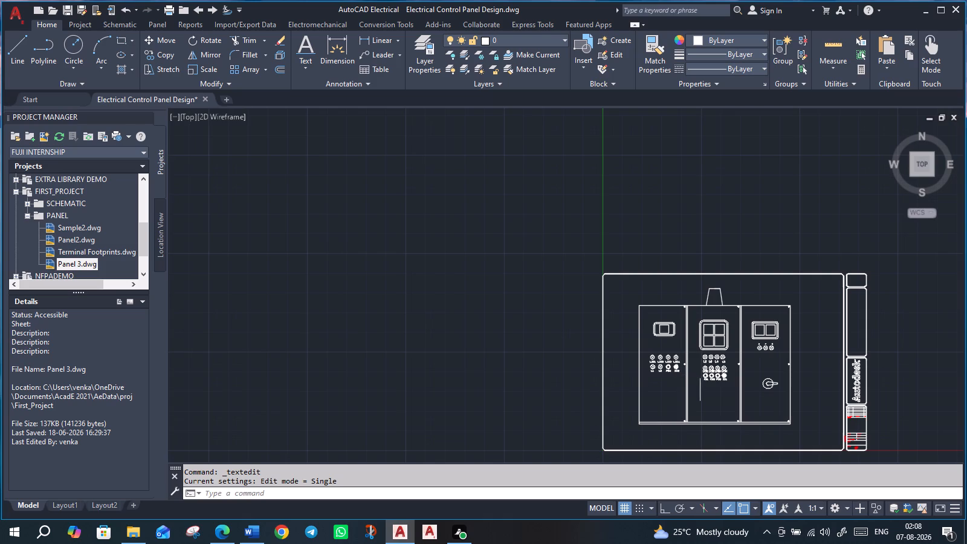
scroll(651, 327, up, 2)
middle_drag(719, 333, 590, 262)
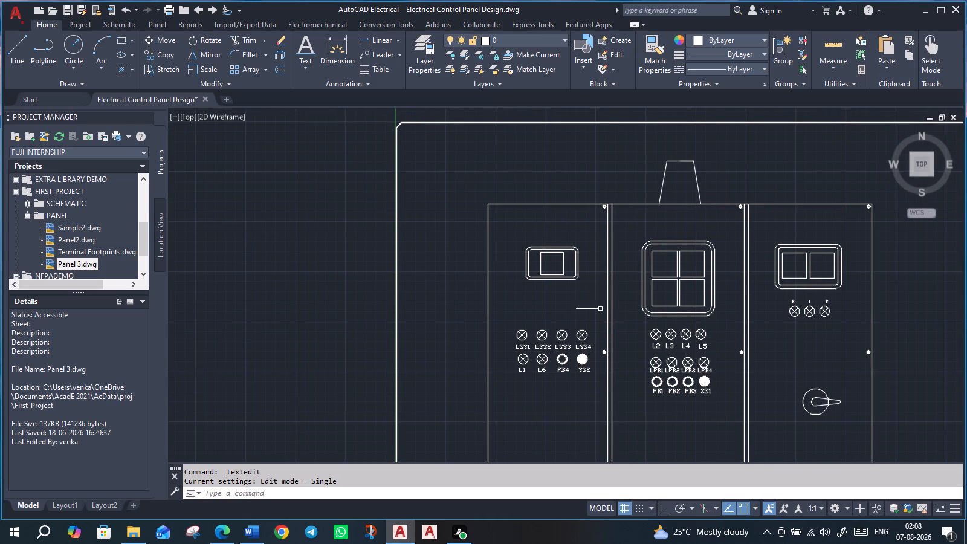
scroll(630, 358, down, 2)
middle_drag(760, 381, 670, 326)
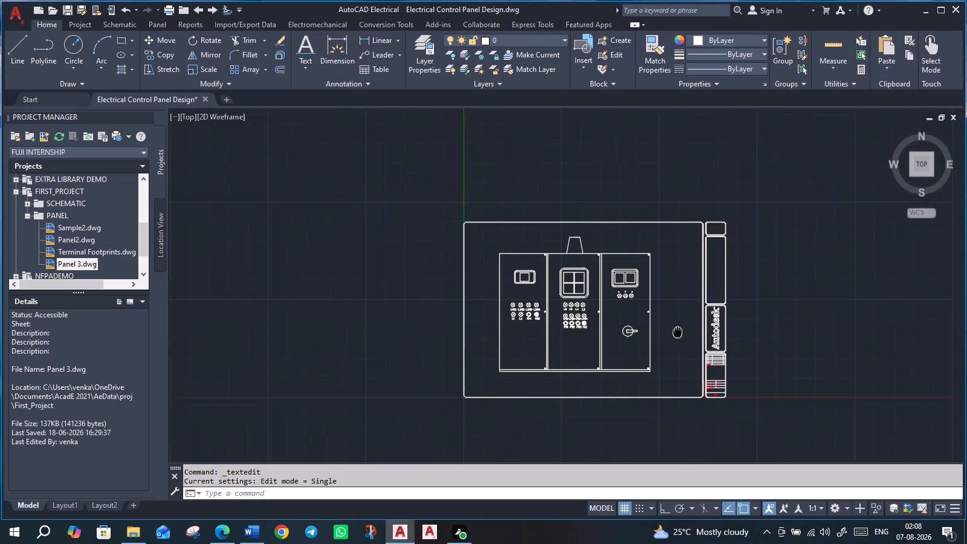
middle_drag(670, 326, 615, 288)
scroll(543, 286, up, 2)
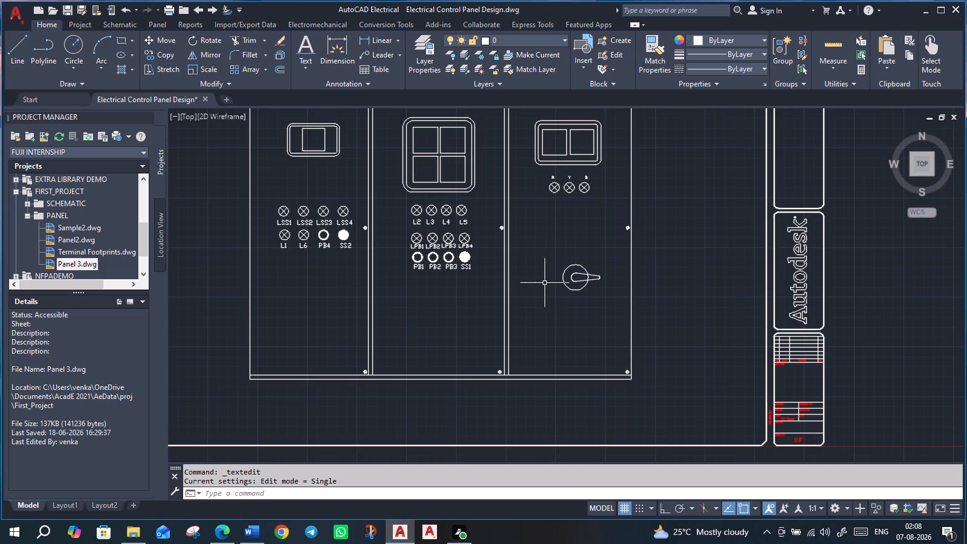
scroll(636, 288, up, 1)
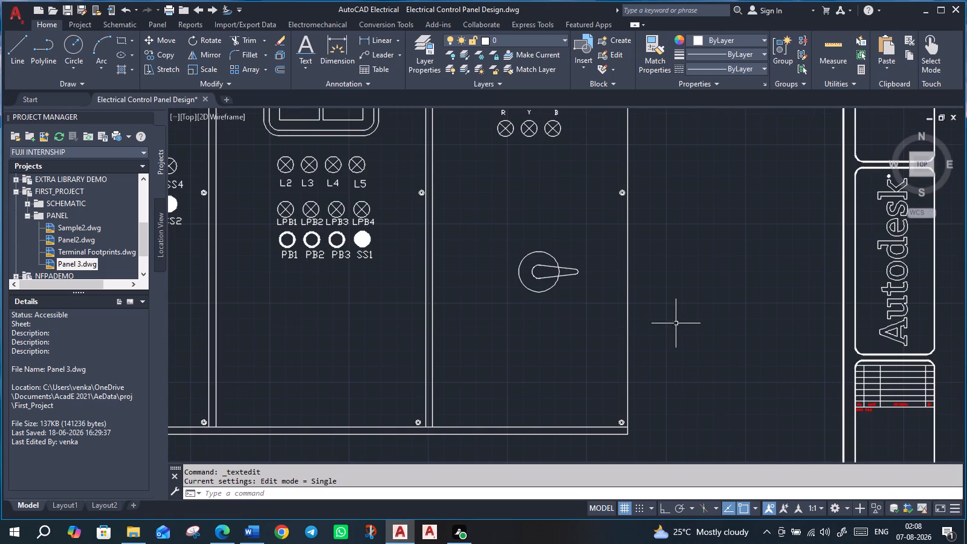
Copy the SS2 label to two stacked positions beneath the rotary handle on the door with the R, Y, B lamps.
scroll(673, 323, down, 3)
scroll(682, 332, up, 1)
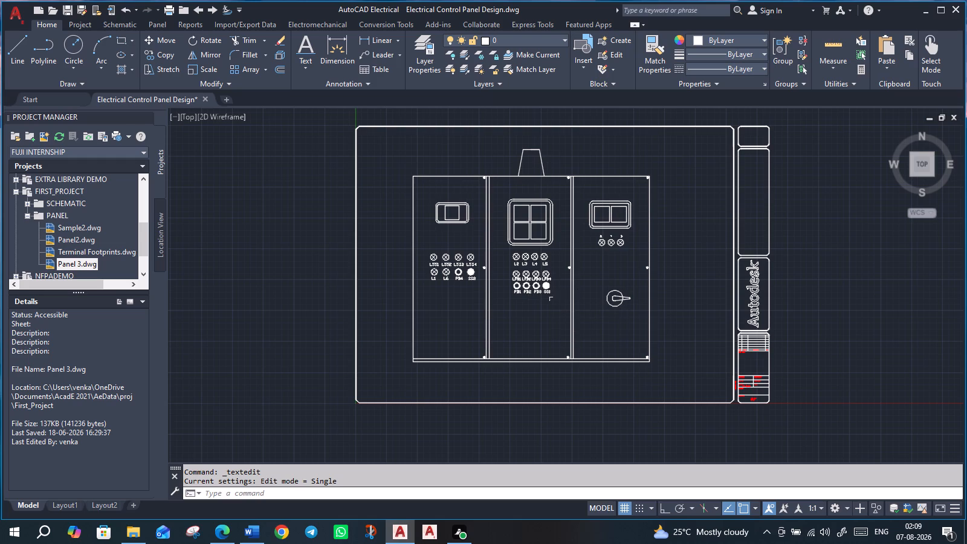
scroll(469, 287, up, 3)
click(486, 259)
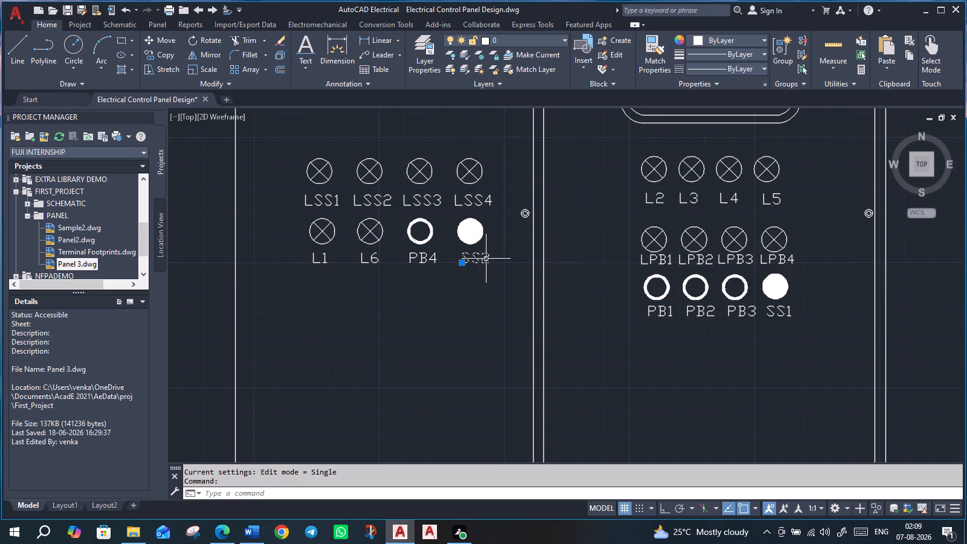
text(CO)
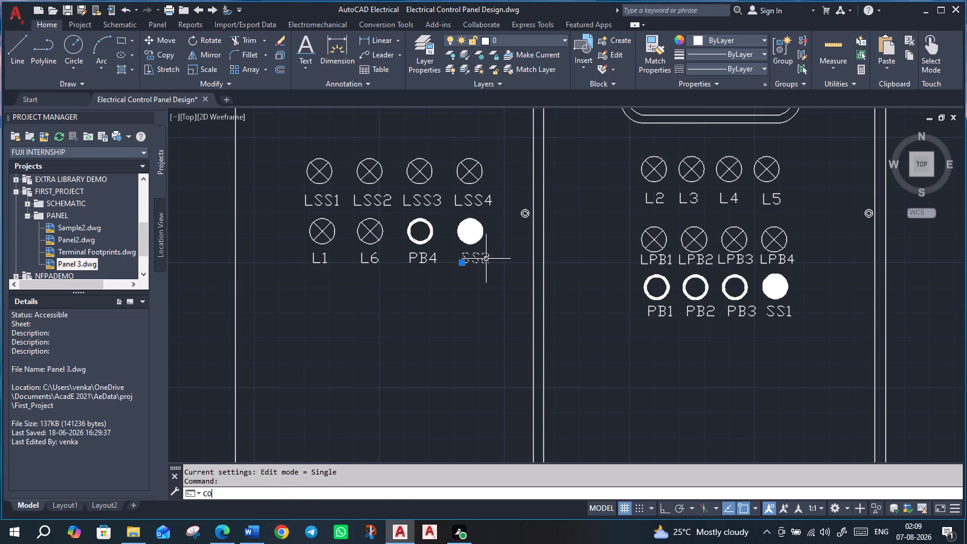
key(Return)
click(473, 260)
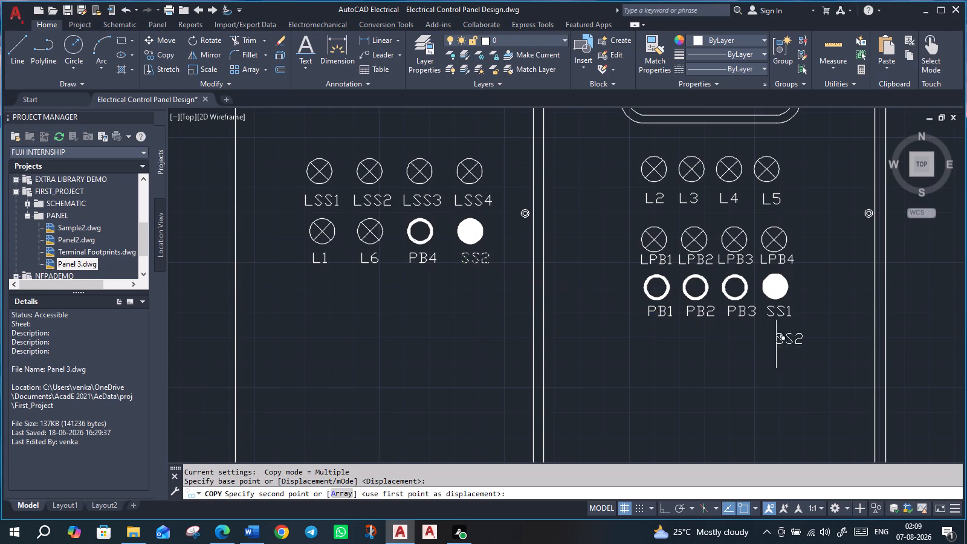
scroll(778, 358, down, 2)
middle_drag(801, 371, 552, 355)
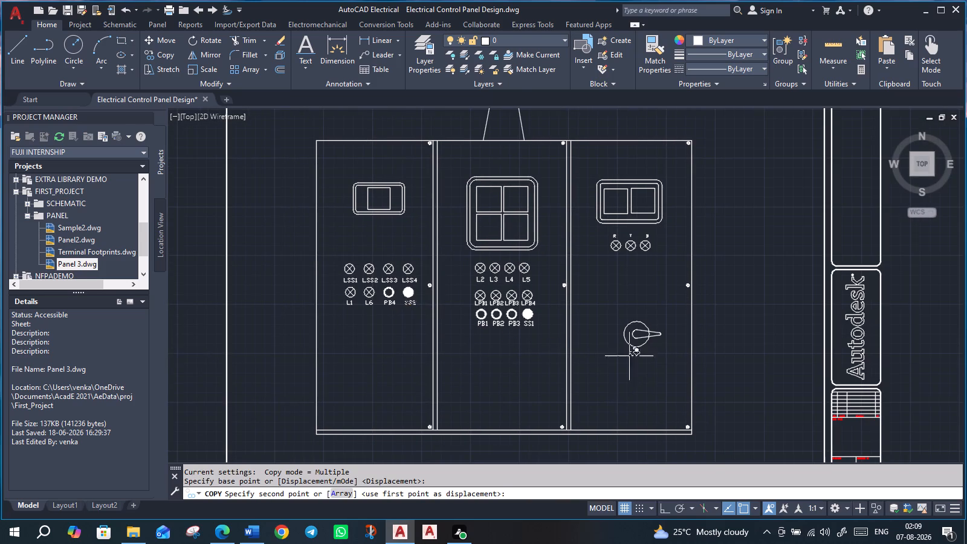
scroll(636, 362, up, 2)
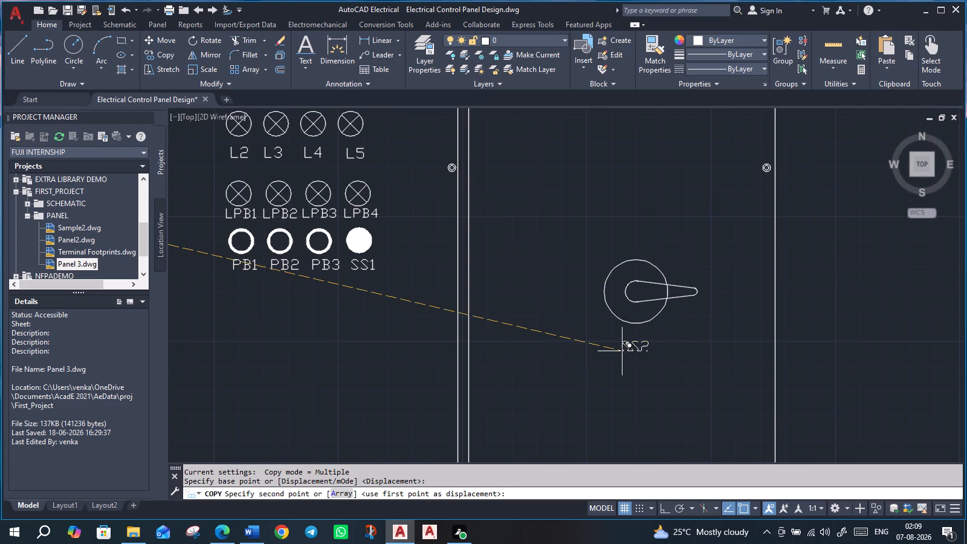
click(624, 348)
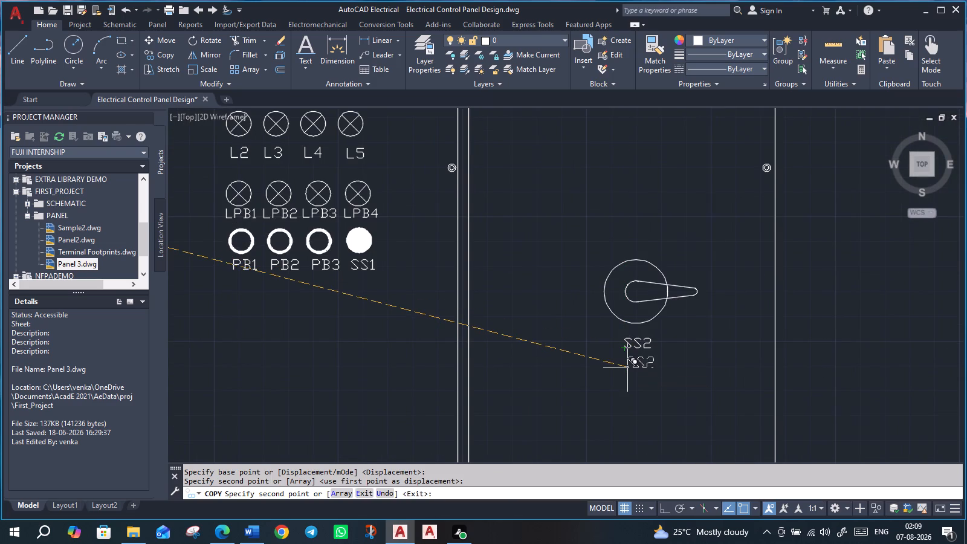
click(624, 371)
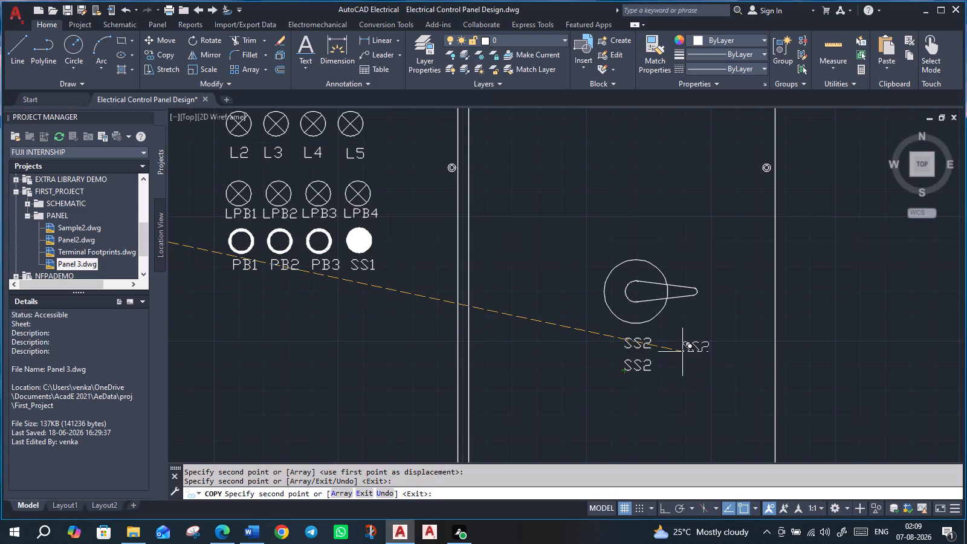
key(Escape)
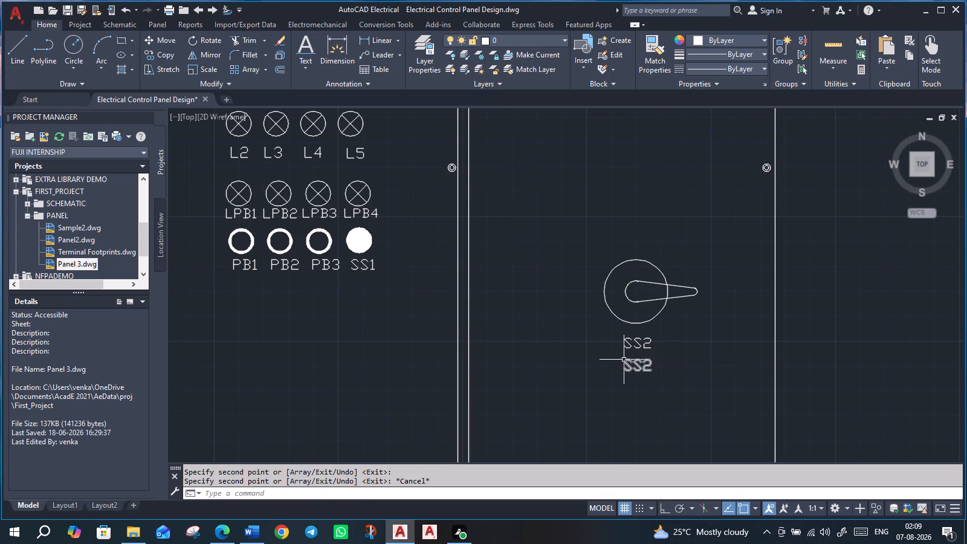
Change the two SS2 labels beneath the rotary handle to FSU on the upper line and 125A on the lower line.
double_click(643, 348)
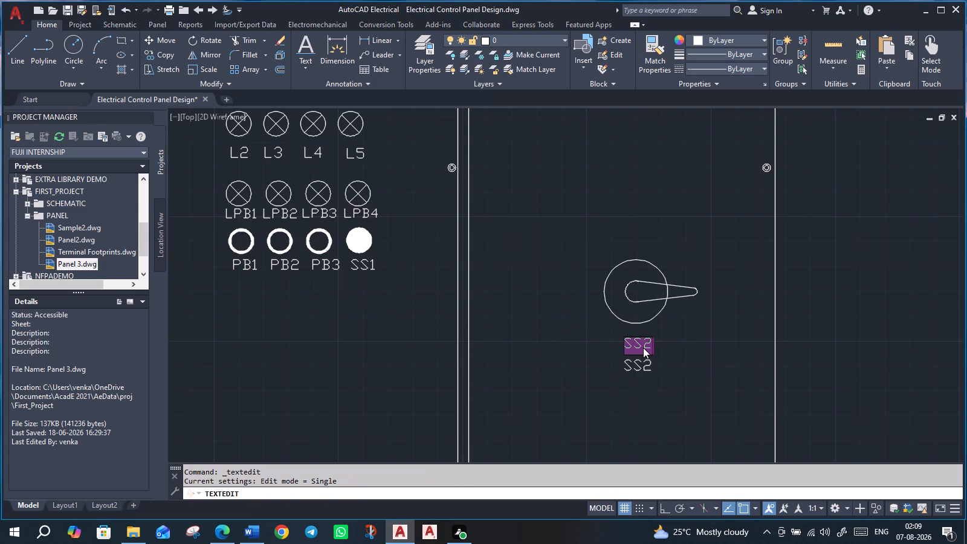
key(f)
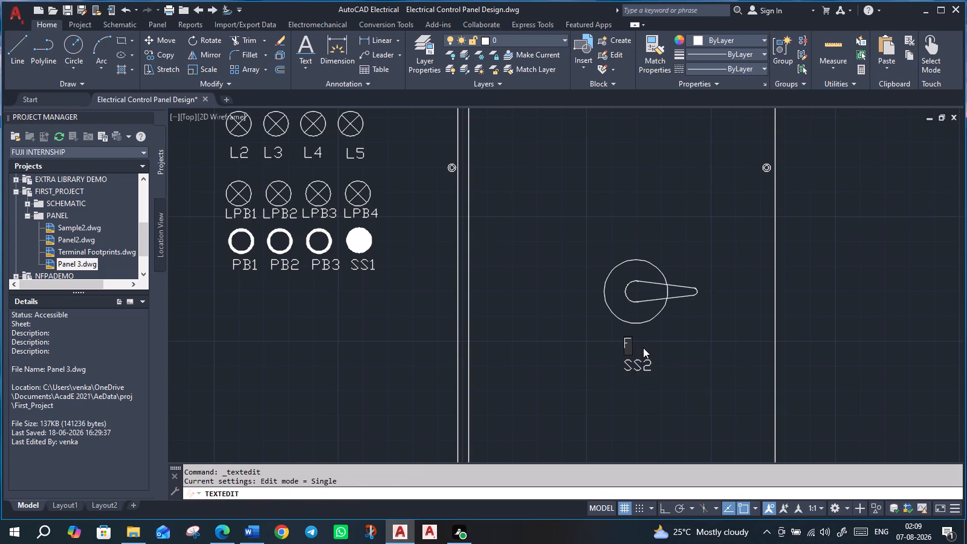
key(s)
key(u)
key(Return)
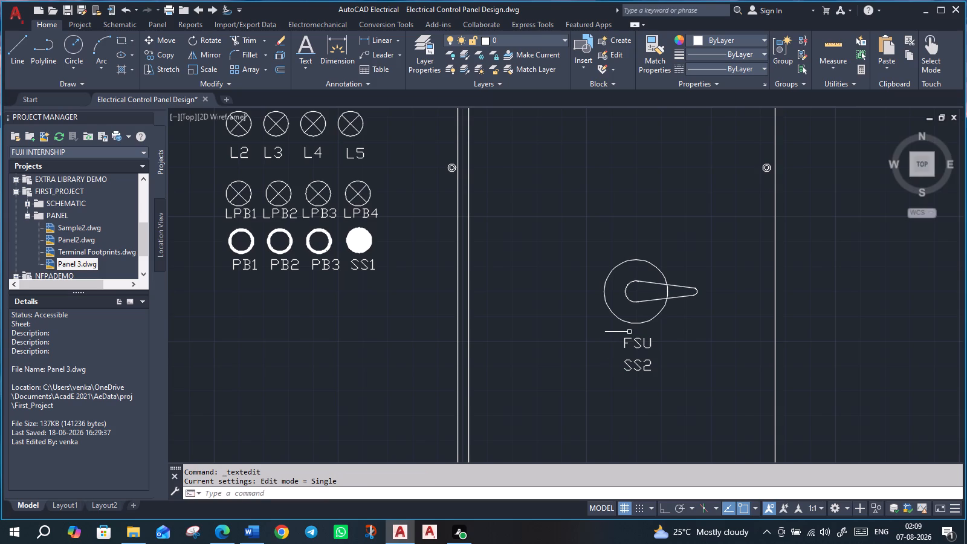
double_click(636, 360)
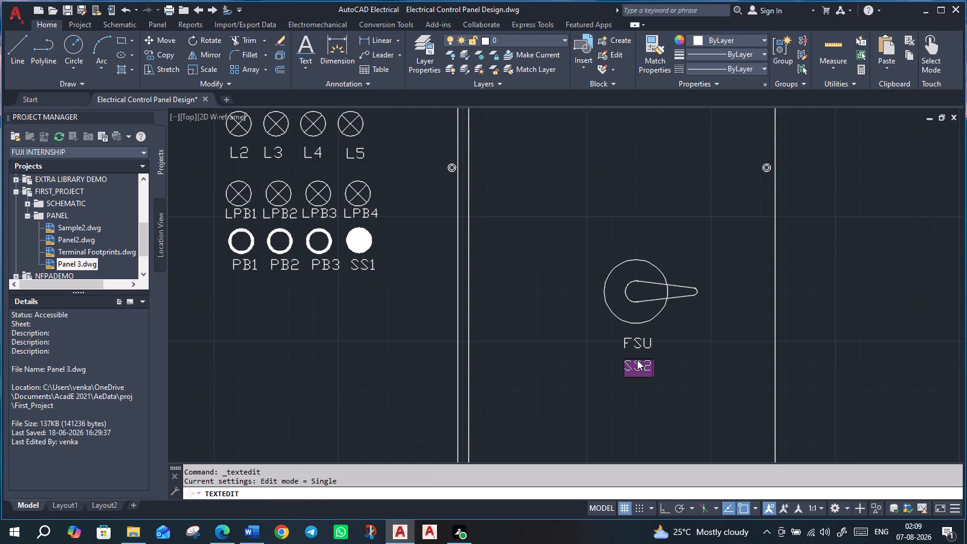
text(12)
text(5A)
key(Return)
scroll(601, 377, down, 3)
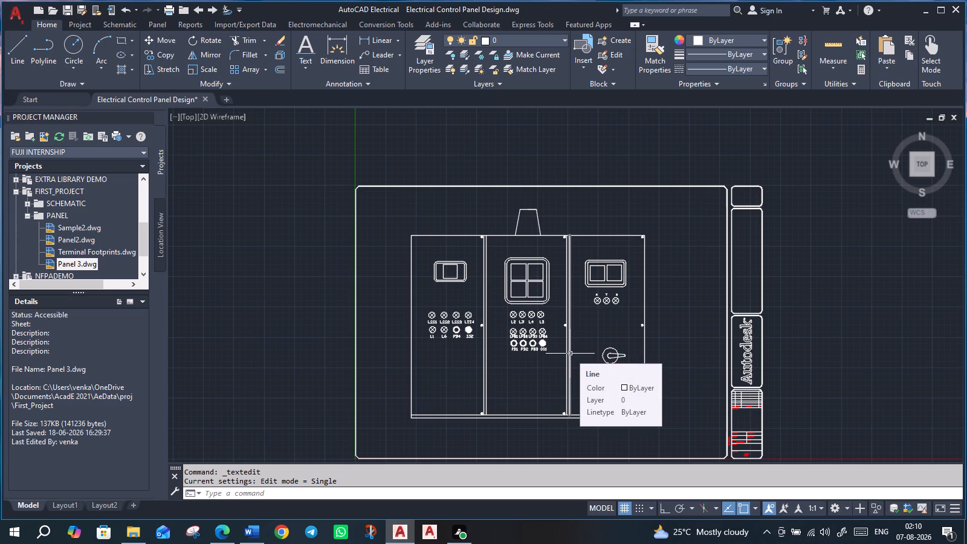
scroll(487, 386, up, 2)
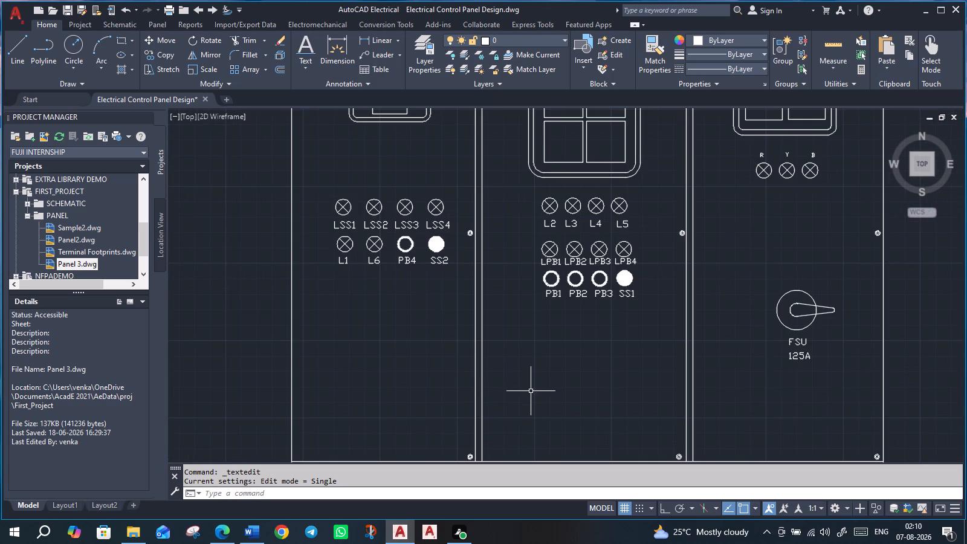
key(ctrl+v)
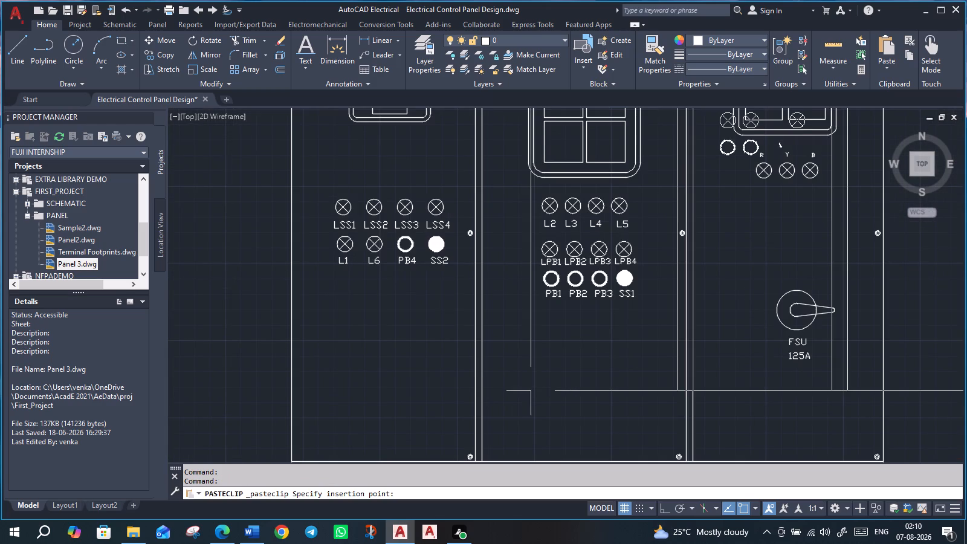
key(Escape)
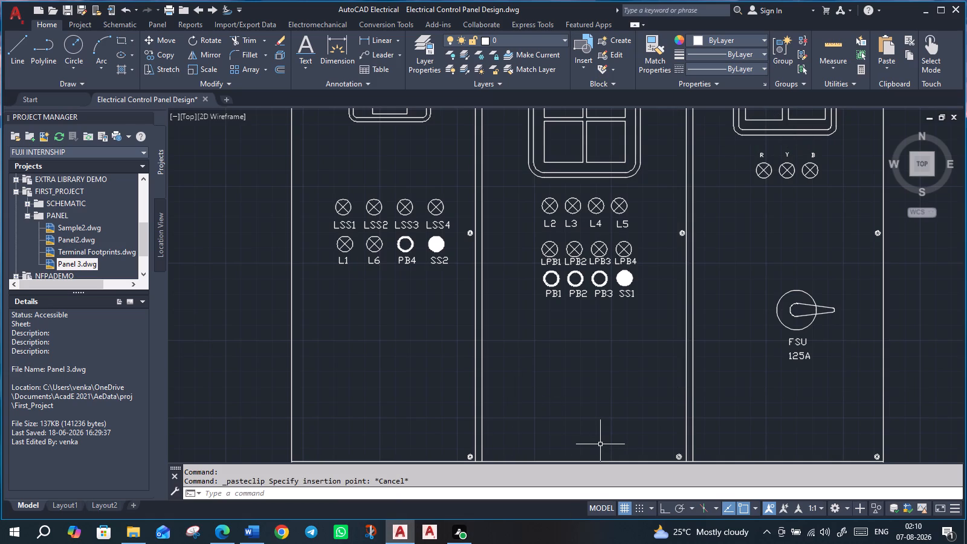
Add single-line text reading RUBBER SHEET and 10MM THK on two lines near the bottom of the middle door, with 0 rotation.
scroll(630, 439, down, 1)
middle_drag(696, 436, 604, 324)
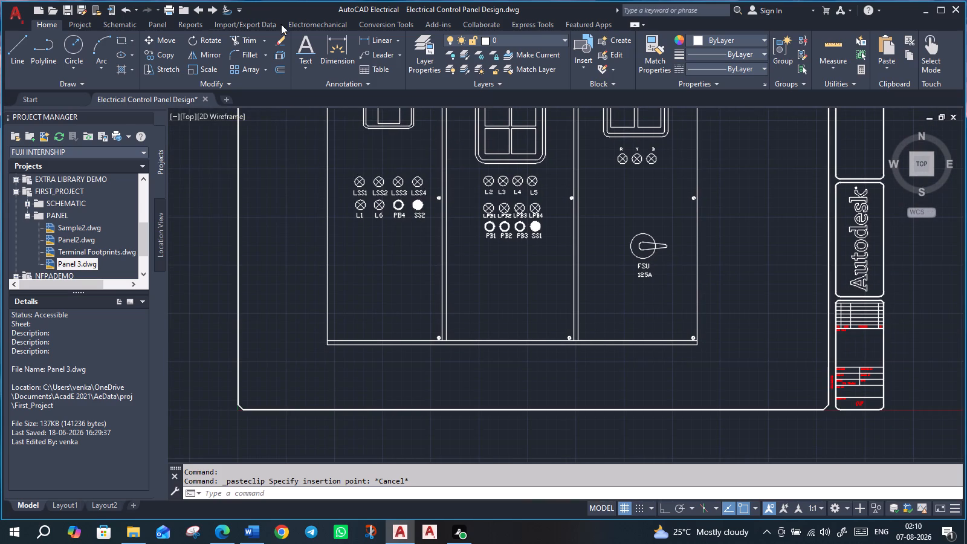
click(309, 51)
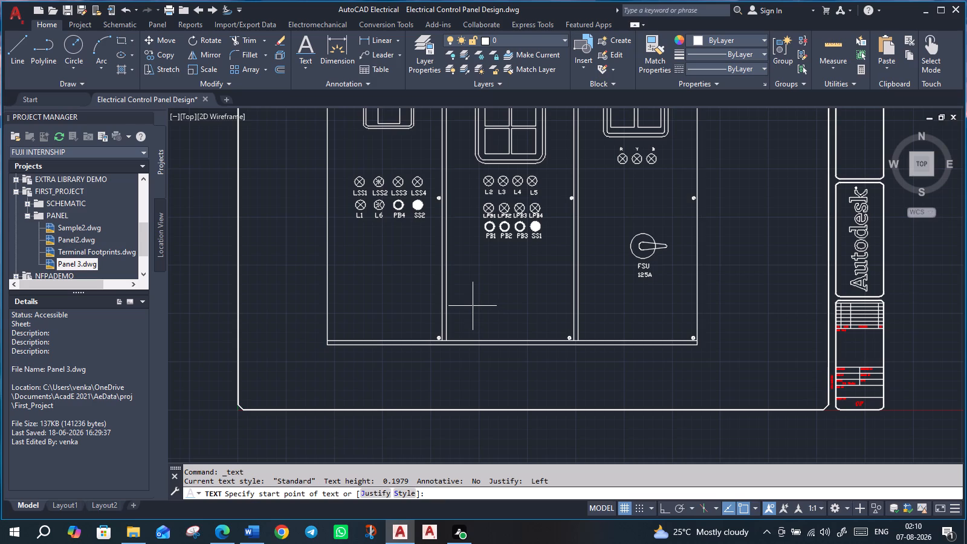
click(471, 306)
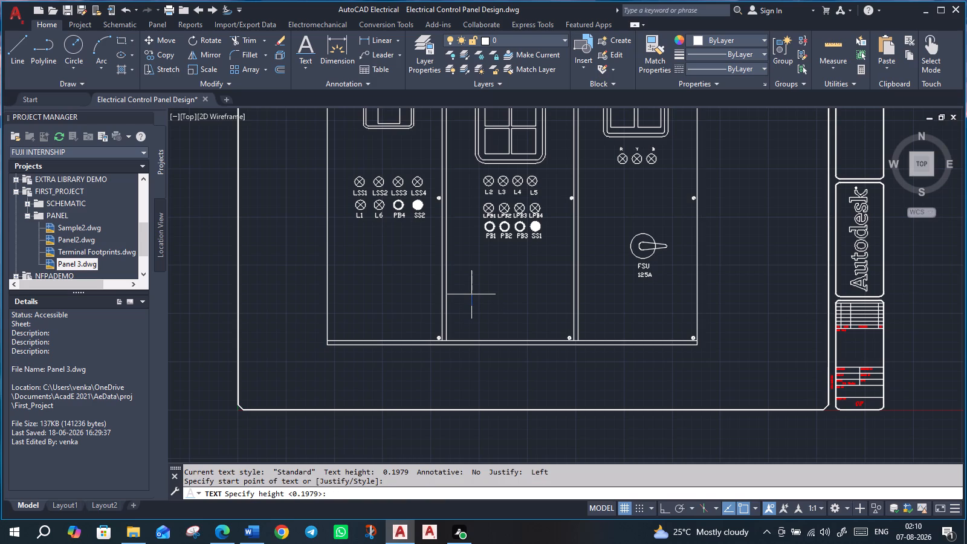
click(471, 293)
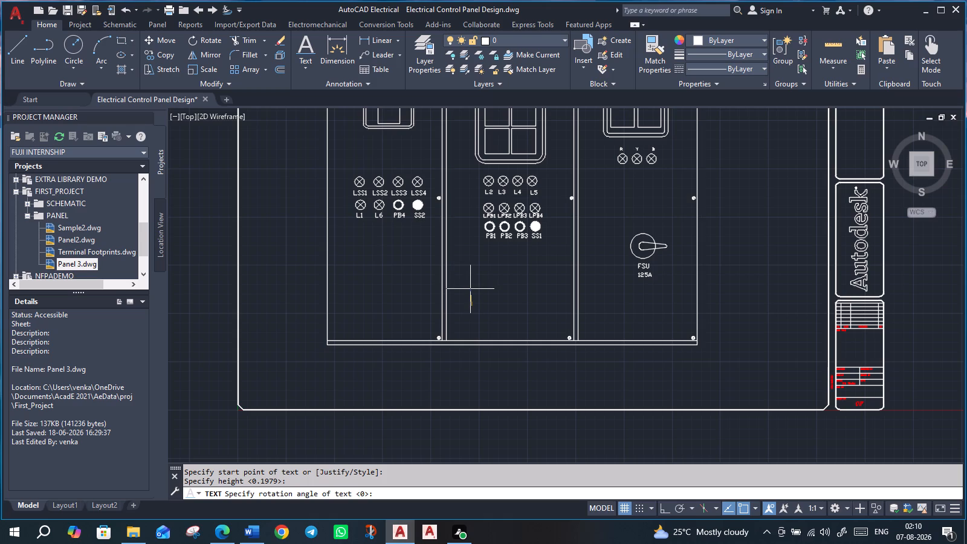
key(Return)
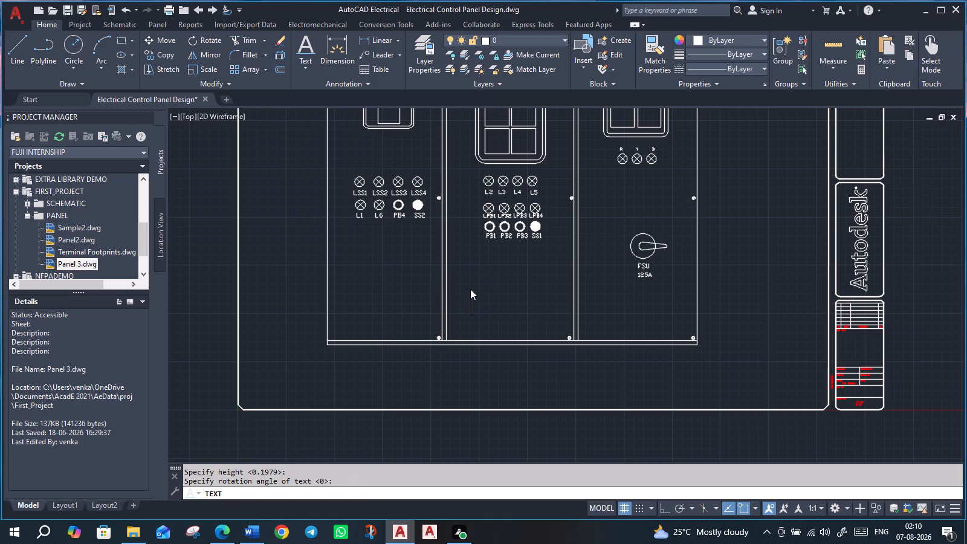
key(r)
key(u)
text(BB)
text(ER)
key(space)
text(SHEET)
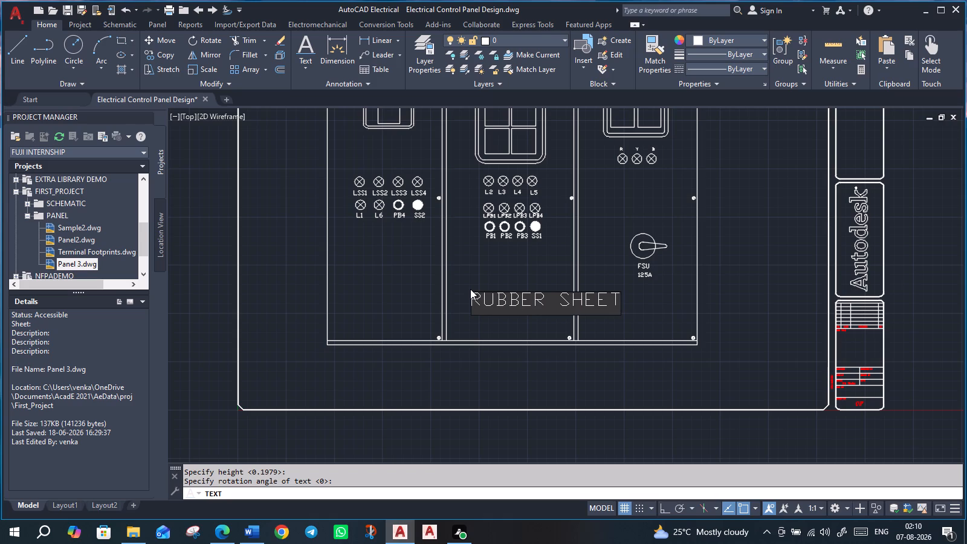
key(Return)
text(10)
text(MM THK)
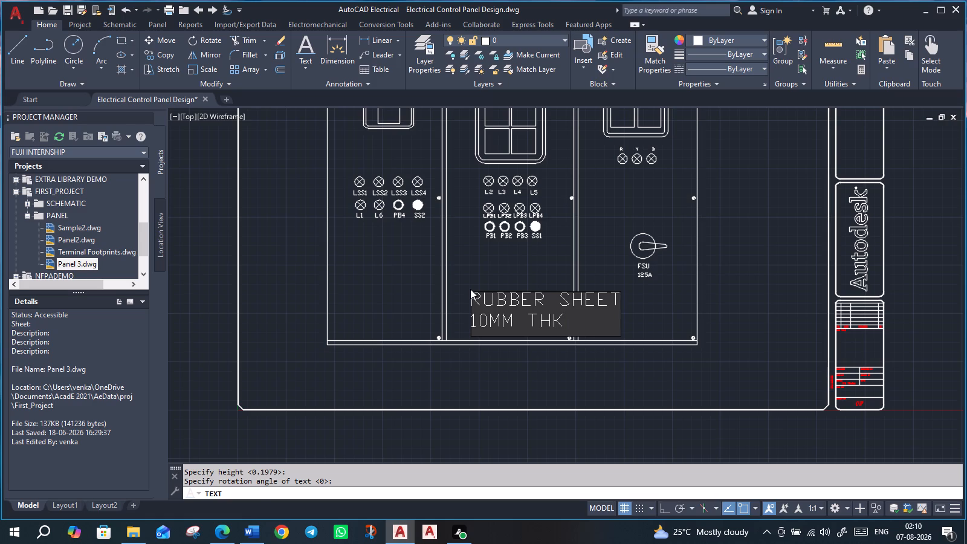
key(Return)
key(Return)
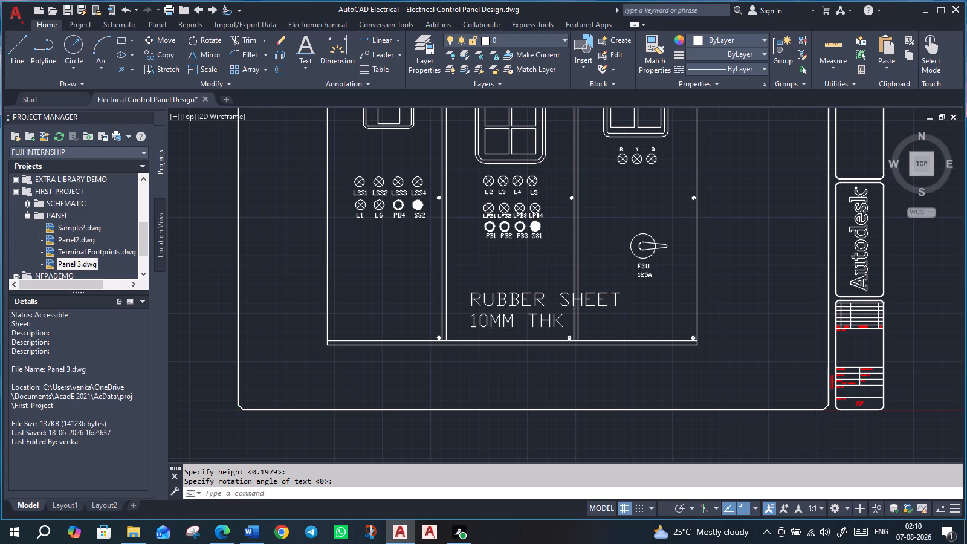
Scale down the two-line RUBBER SHEET 10MM THK note from its upper line's start so it fits within the middle door.
click(462, 282)
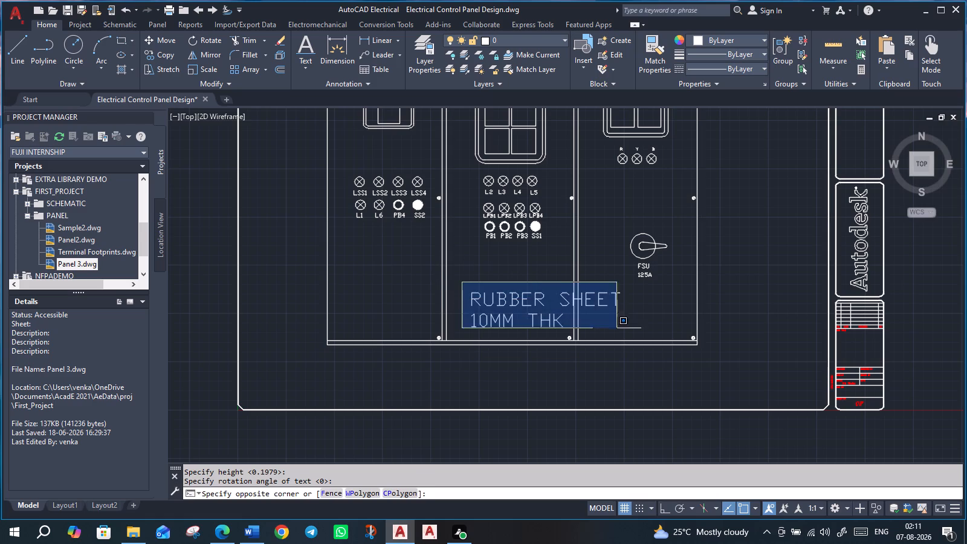
click(633, 332)
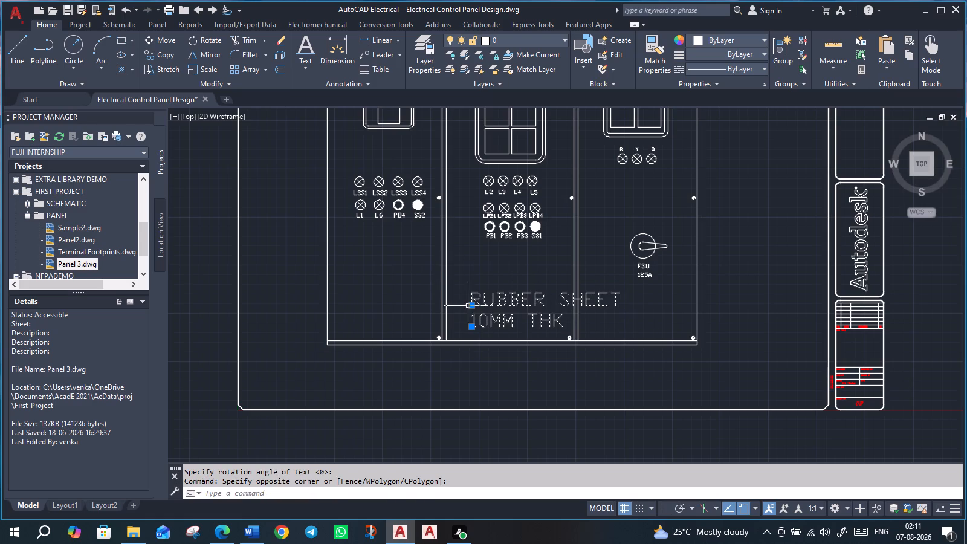
drag(472, 306, 461, 297)
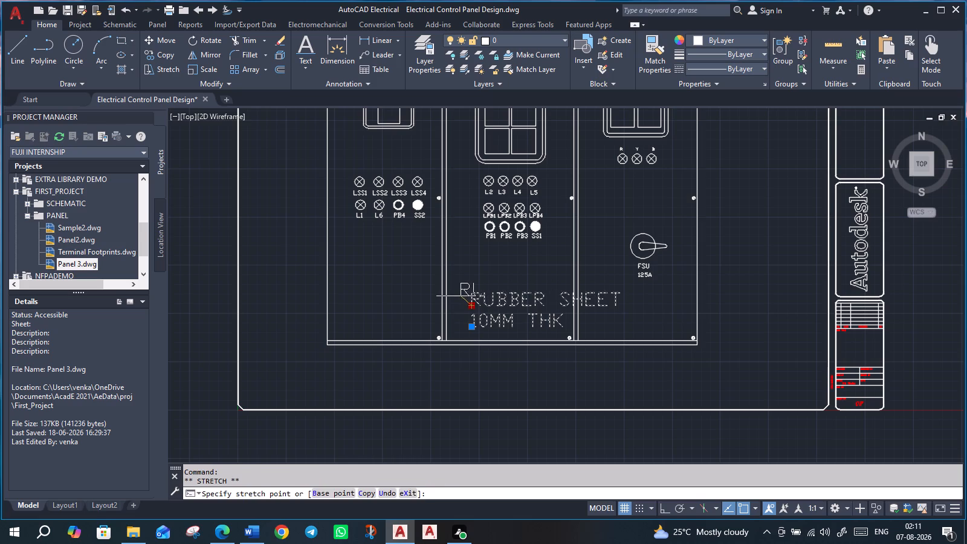
drag(461, 297, 442, 294)
drag(442, 294, 454, 295)
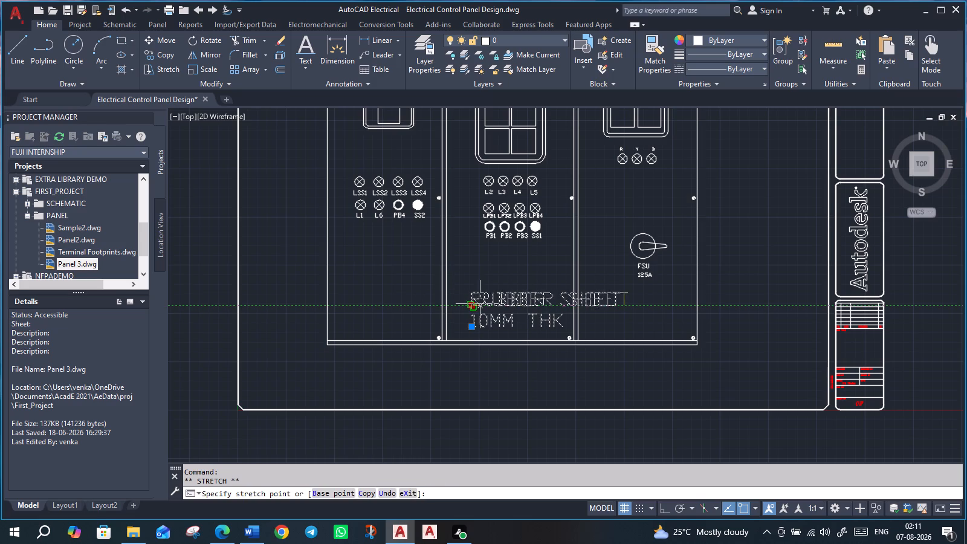
key(Escape)
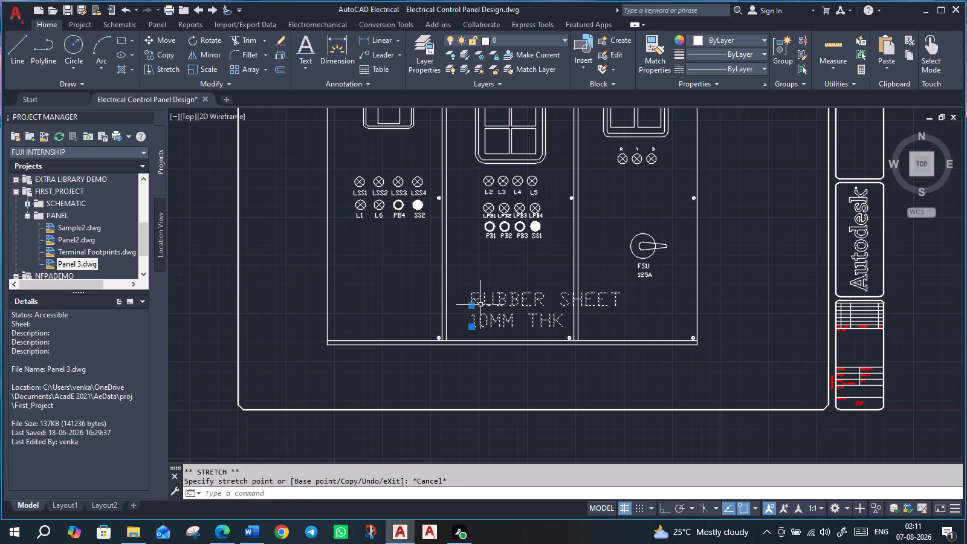
text(SC)
key(Return)
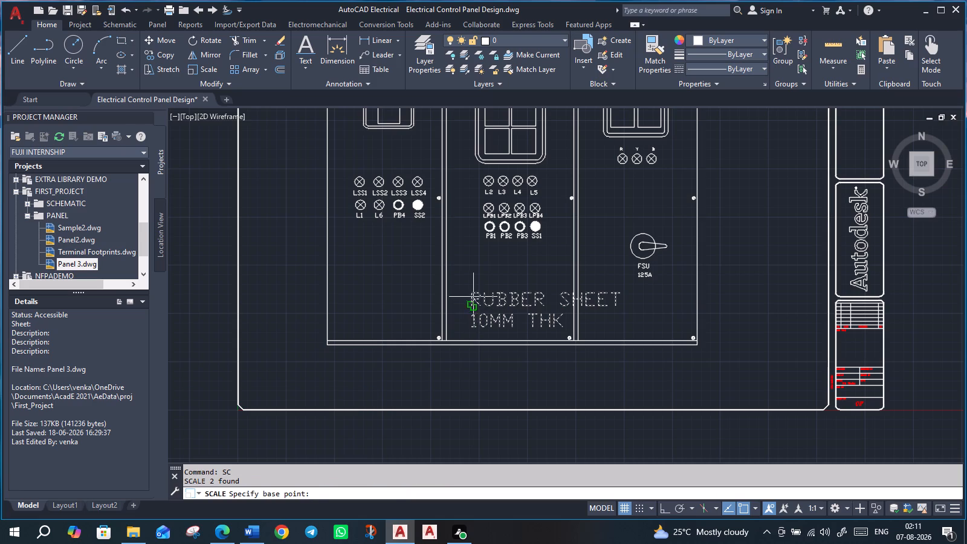
click(473, 297)
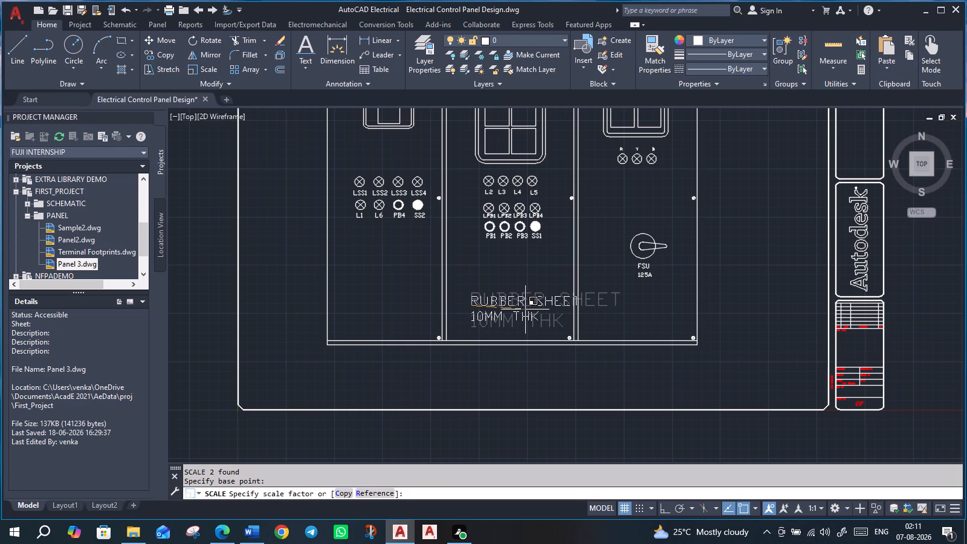
click(520, 309)
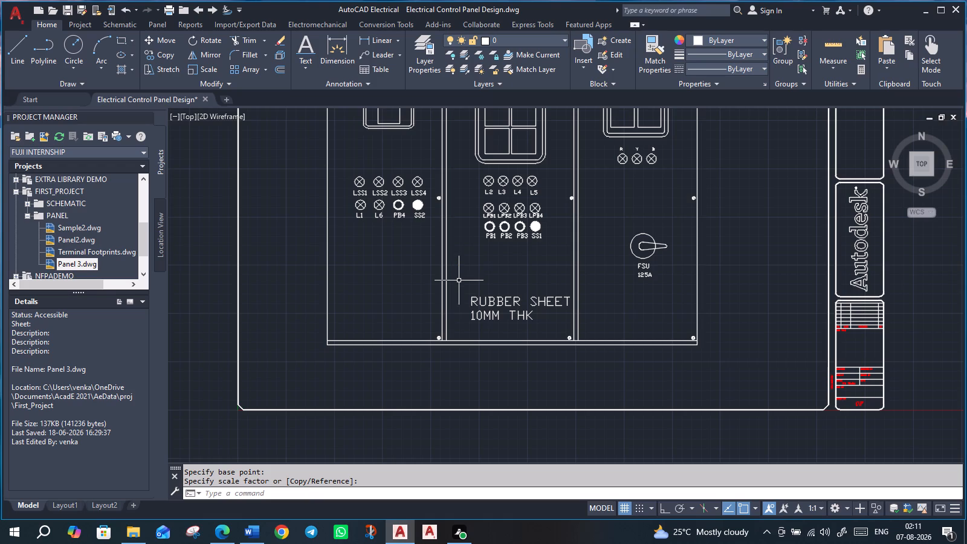
Move the two-line RUBBER SHEET 10MM THK note slightly left, to sit between the middle door's dividers.
click(462, 287)
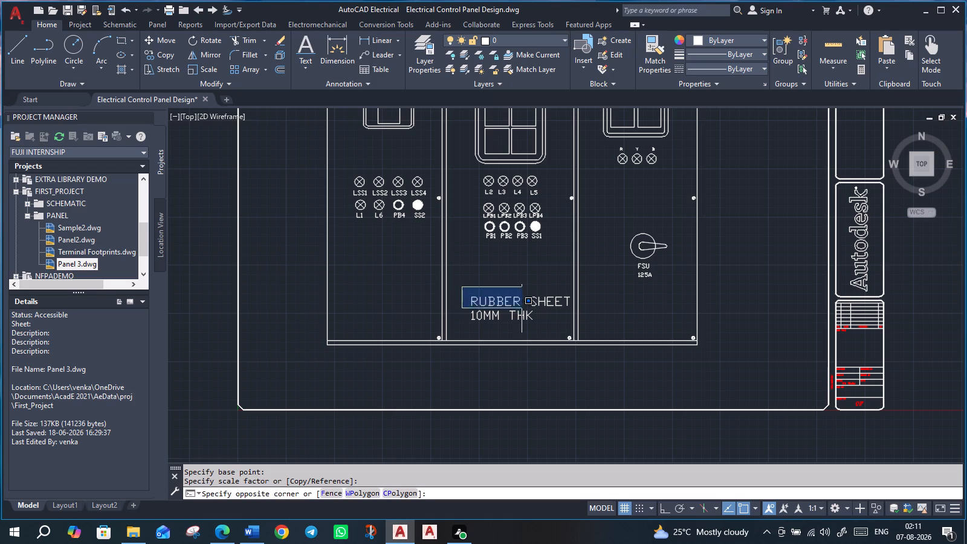
click(572, 328)
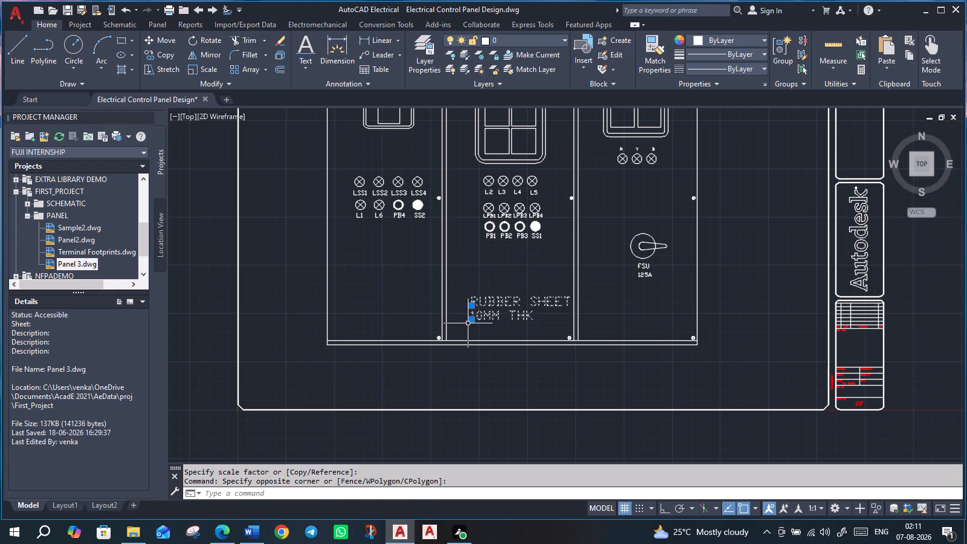
key(m)
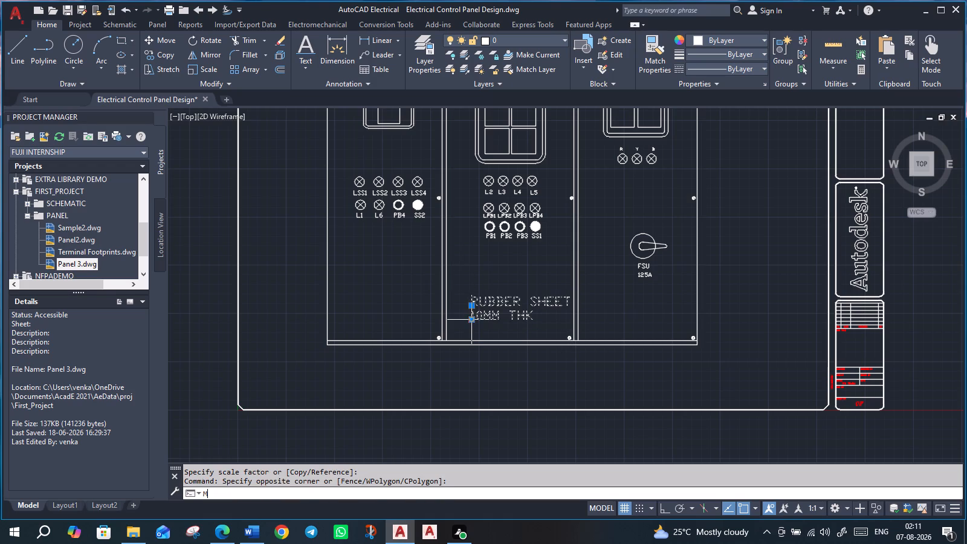
key(Return)
click(473, 322)
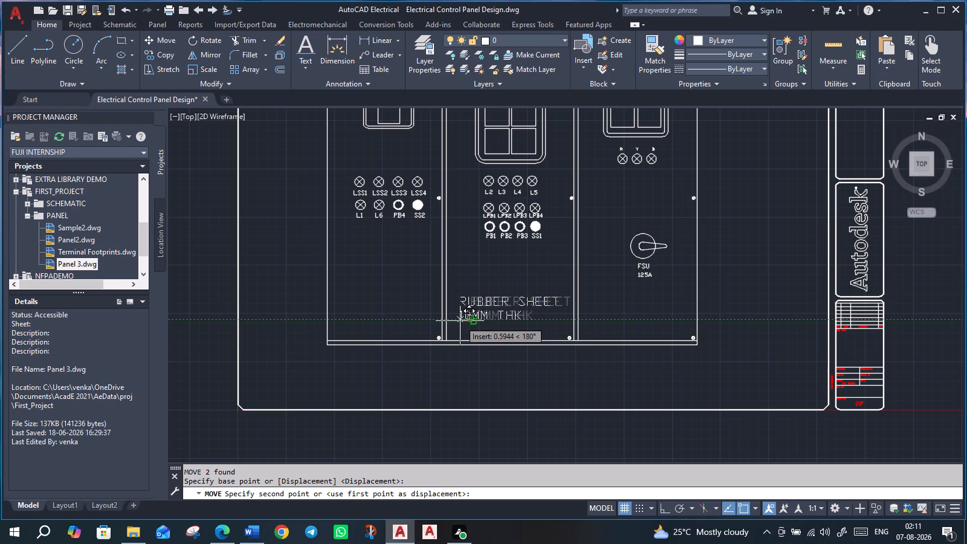
click(463, 320)
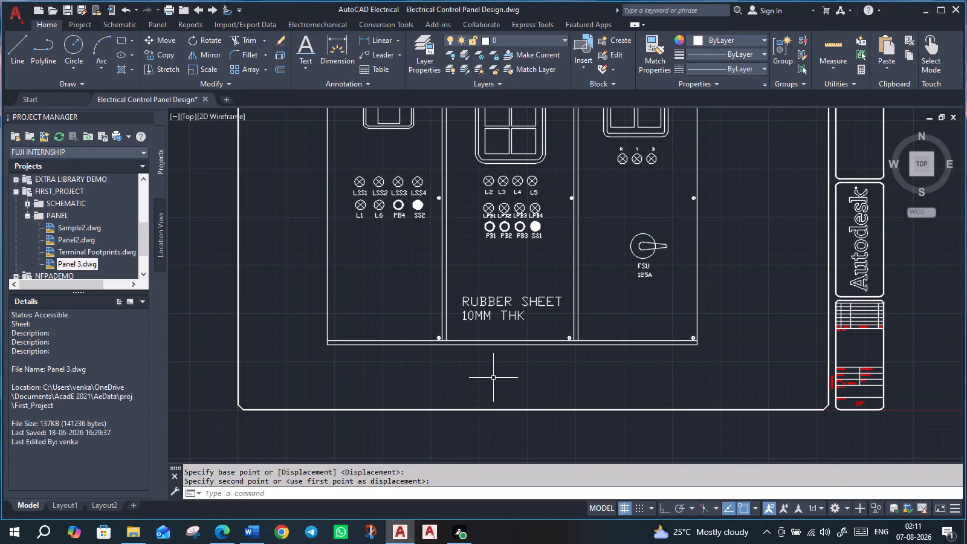
Draw a three-sided base outline beneath the cabinet with Ortho on, about 1.7 deep and 17.48 wide, closing against the cabinet's bottom edge.
scroll(493, 378, down, 1)
middle_drag(560, 375, 548, 315)
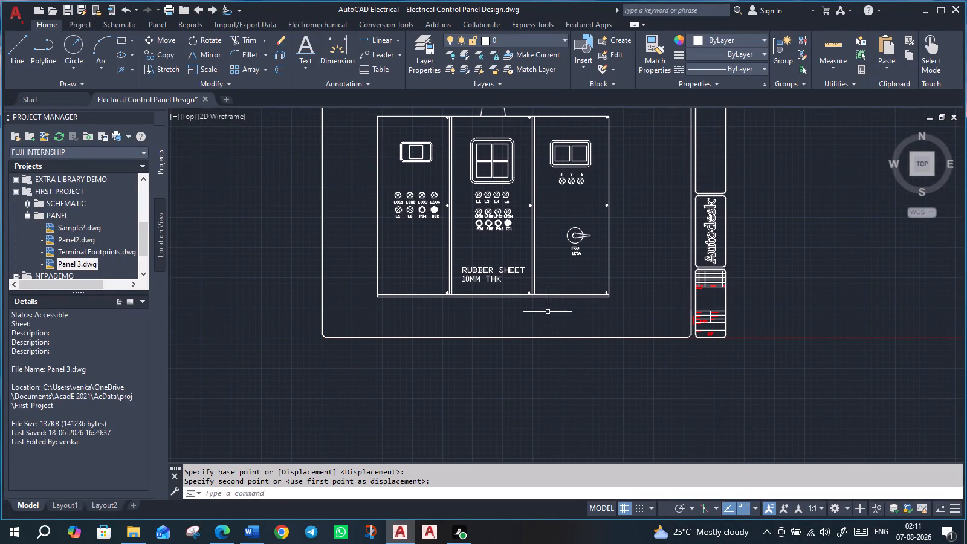
scroll(542, 335, down, 2)
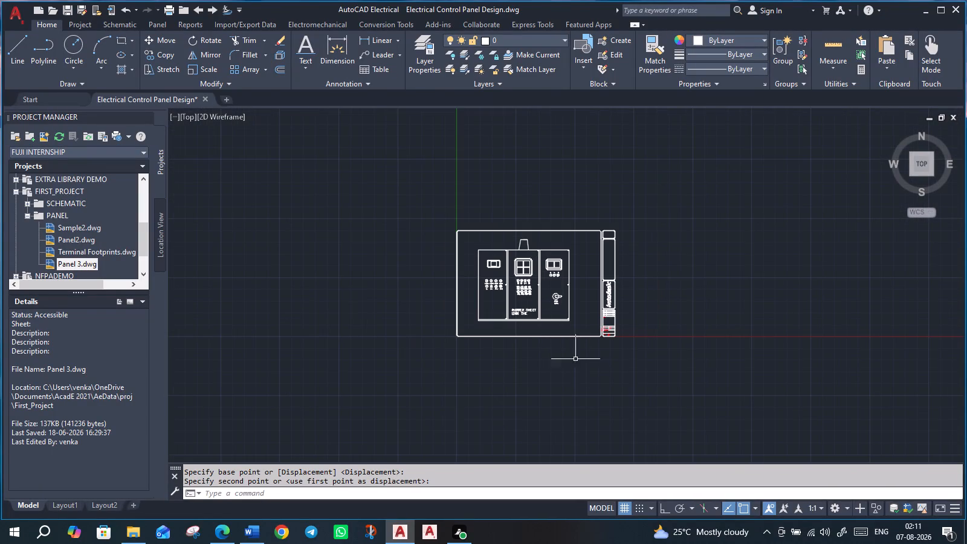
scroll(506, 309, up, 2)
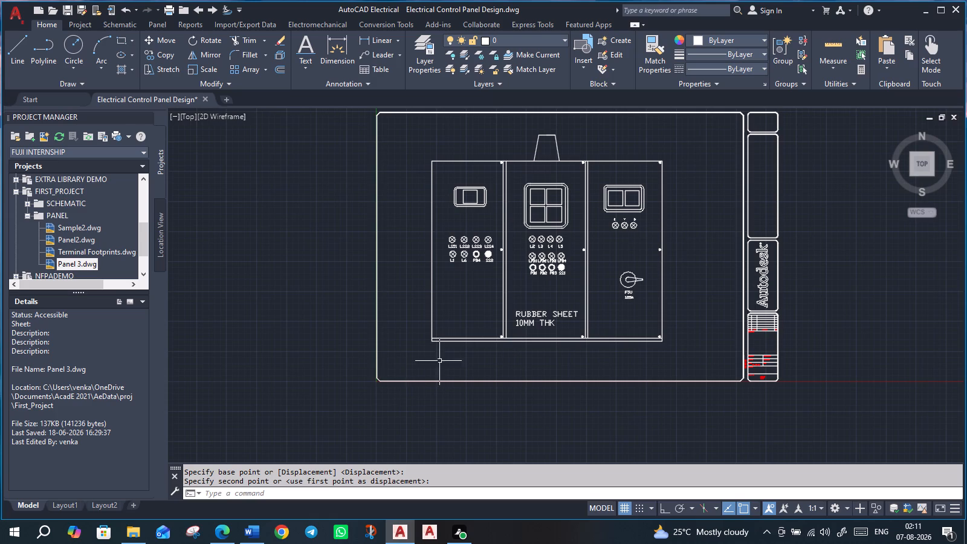
click(13, 44)
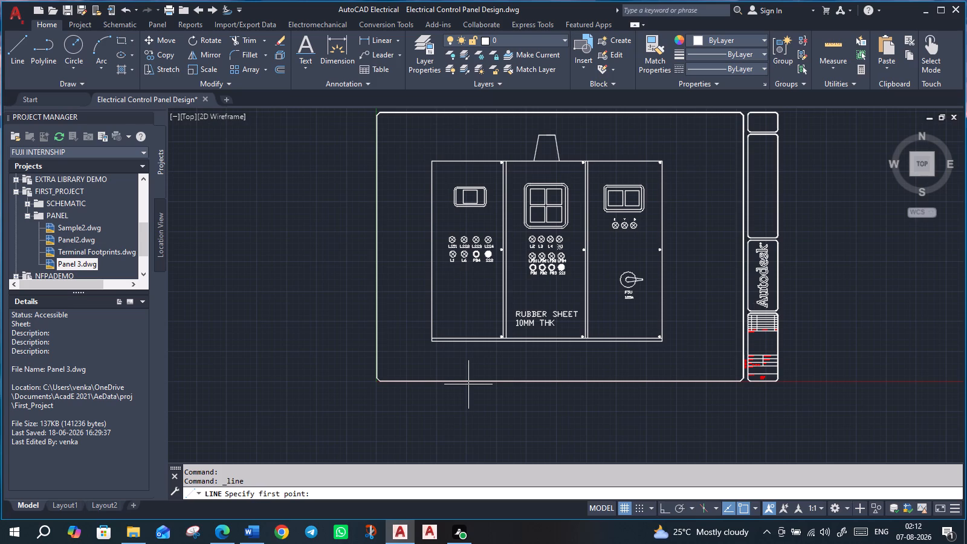
scroll(645, 336, up, 3)
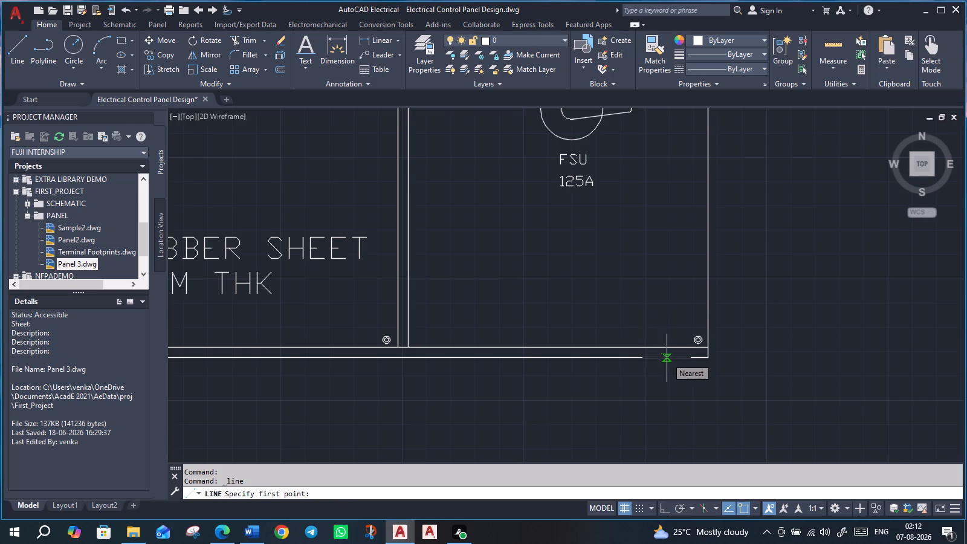
click(672, 358)
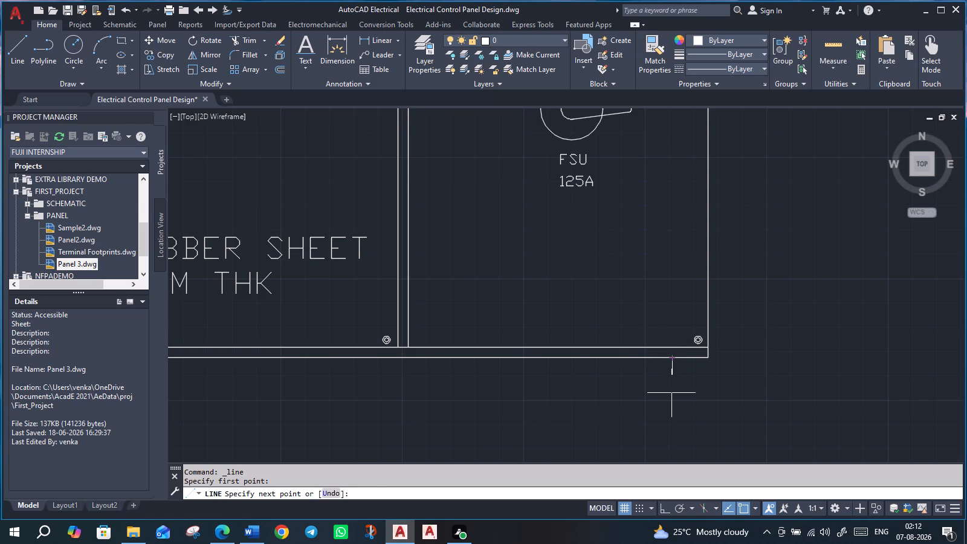
key(F8)
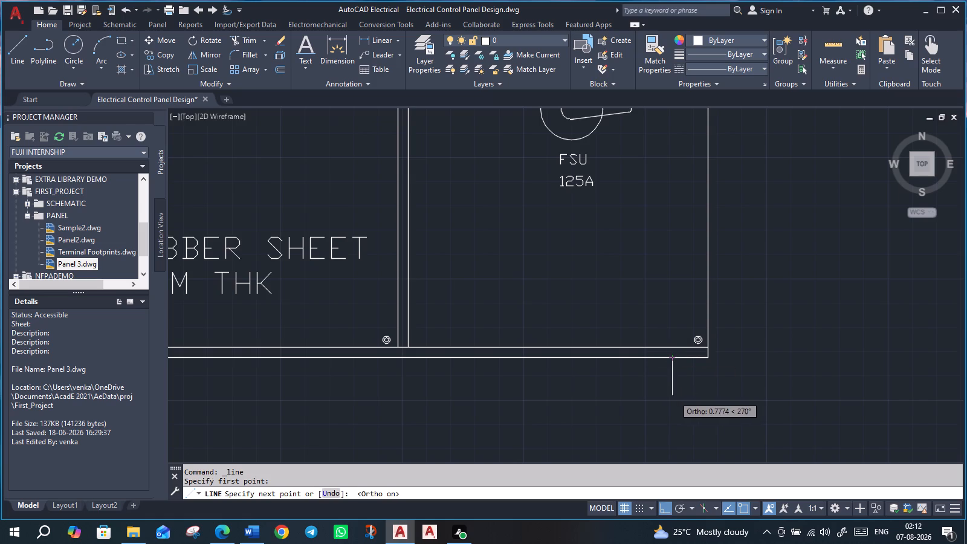
scroll(678, 397, down, 2)
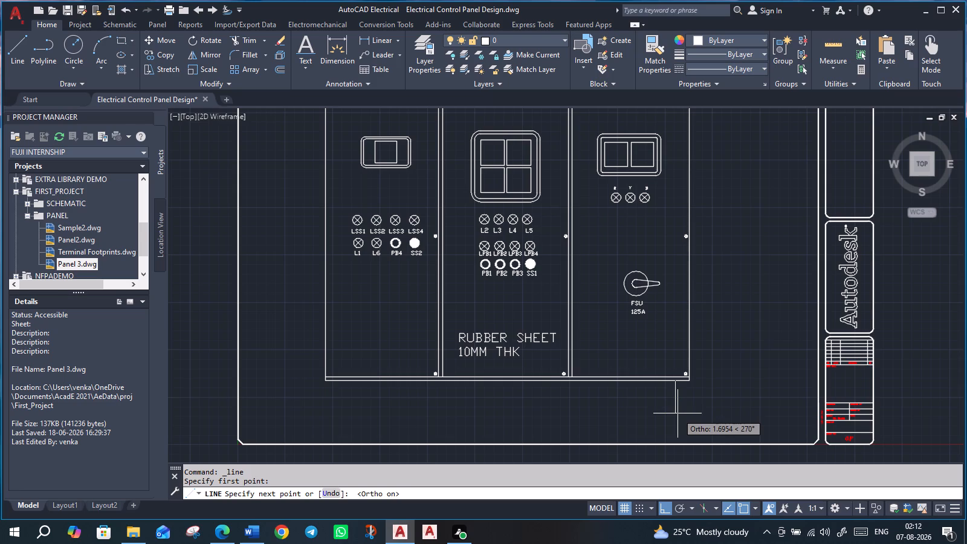
click(678, 413)
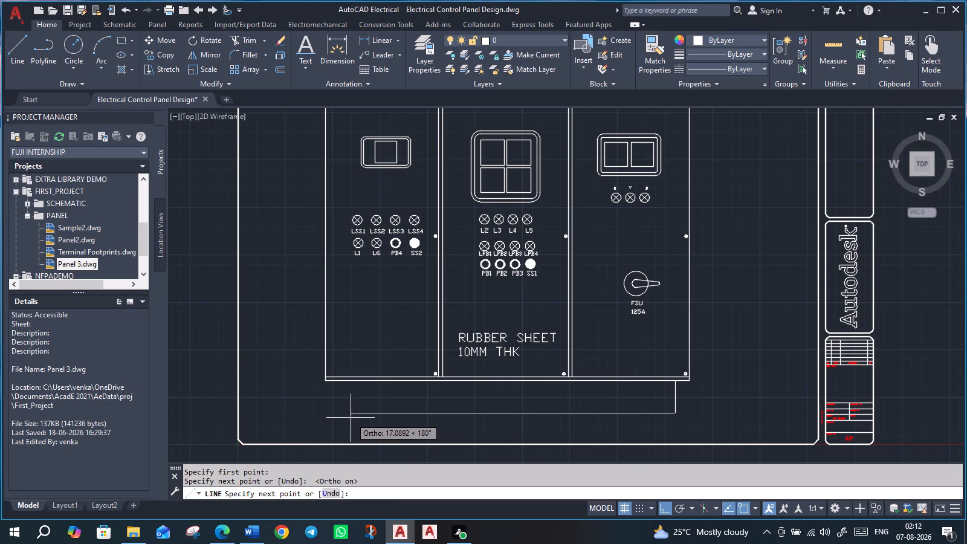
scroll(338, 418, up, 1)
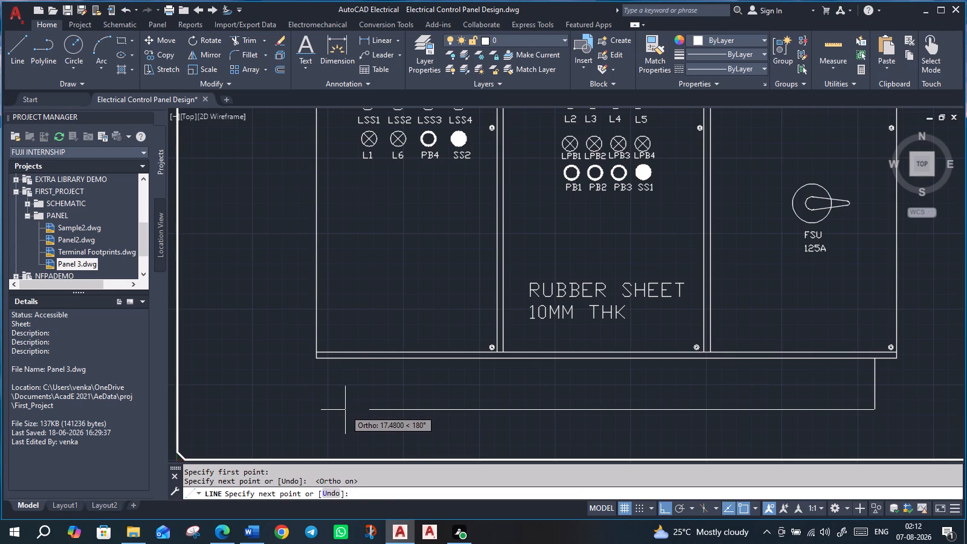
click(345, 410)
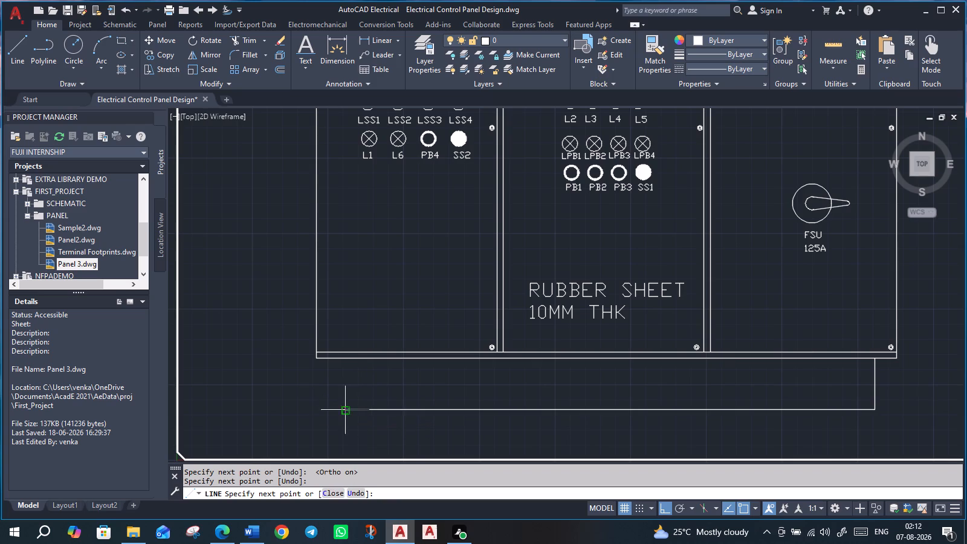
click(346, 359)
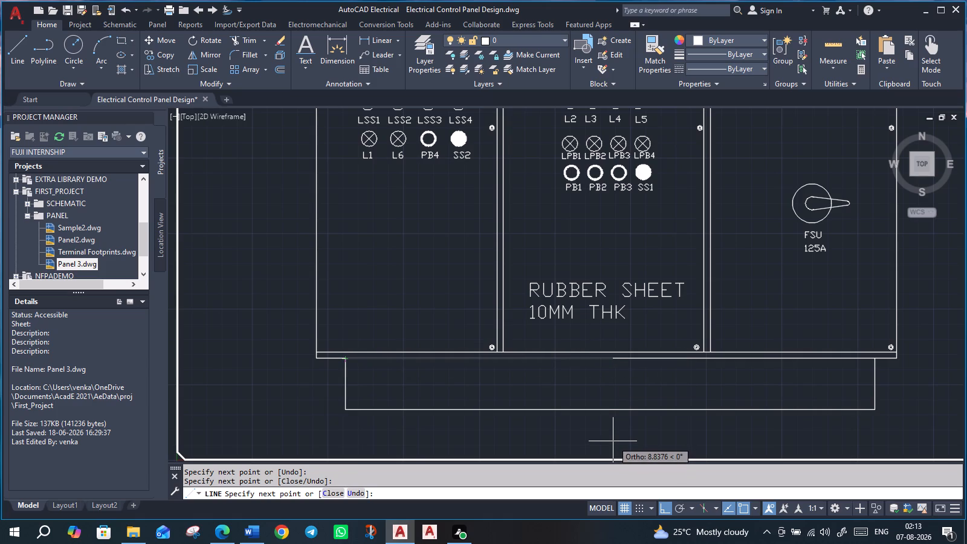
key(Escape)
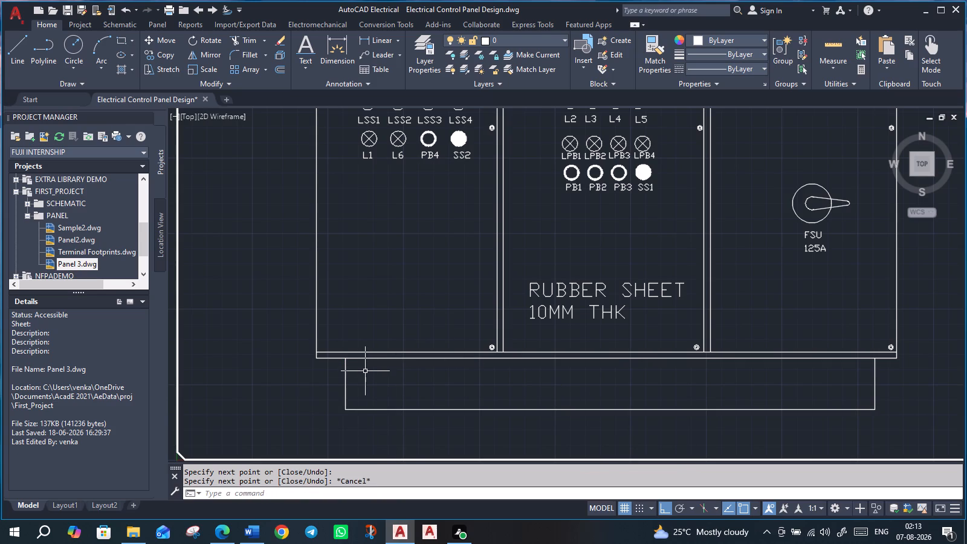
Offset the base's bottom line upward and the cabinet's bottom line downward, both by about 0.31.
scroll(384, 372, up, 2)
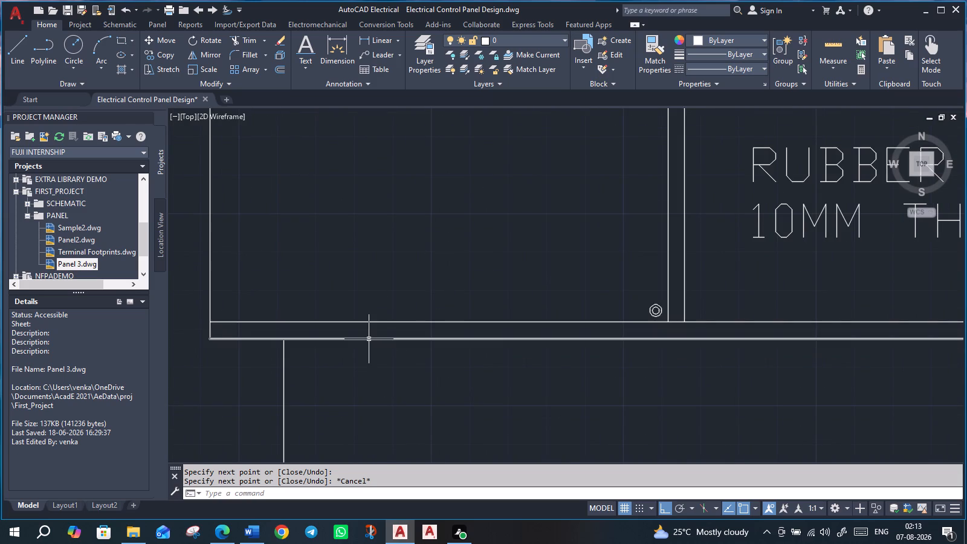
scroll(324, 368, down, 3)
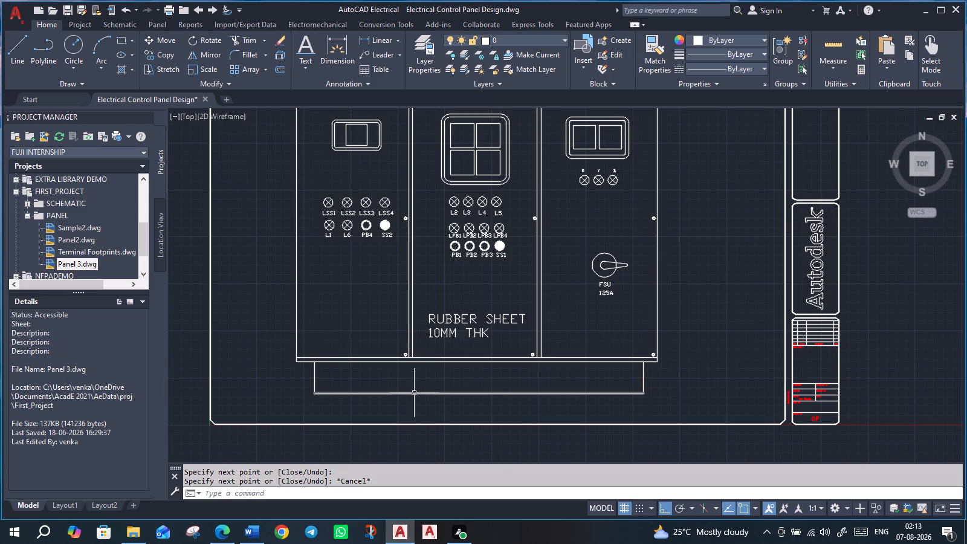
key(o)
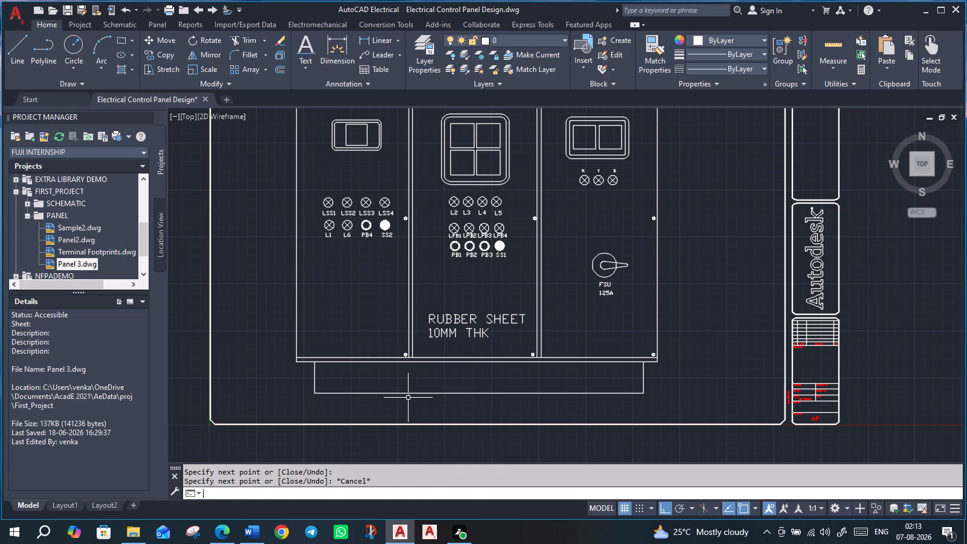
key(Return)
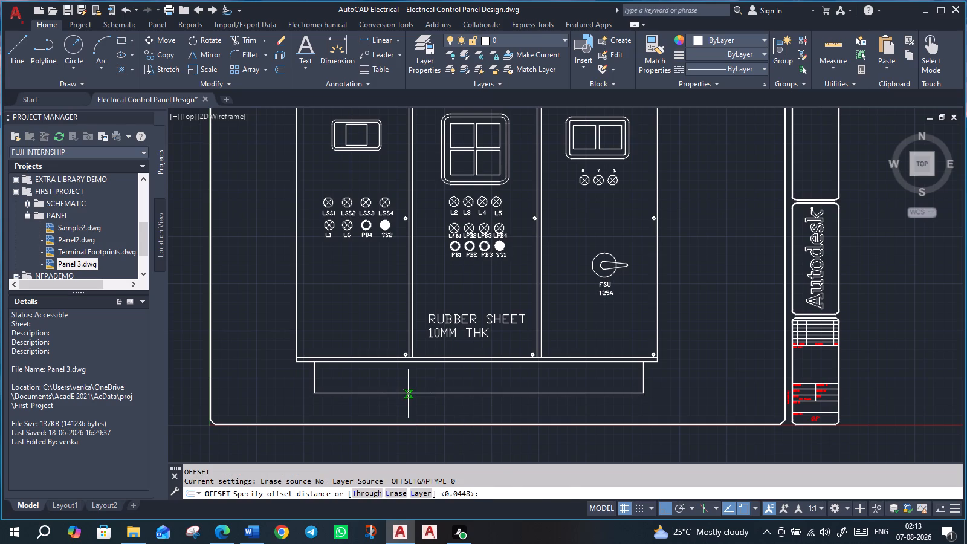
click(408, 393)
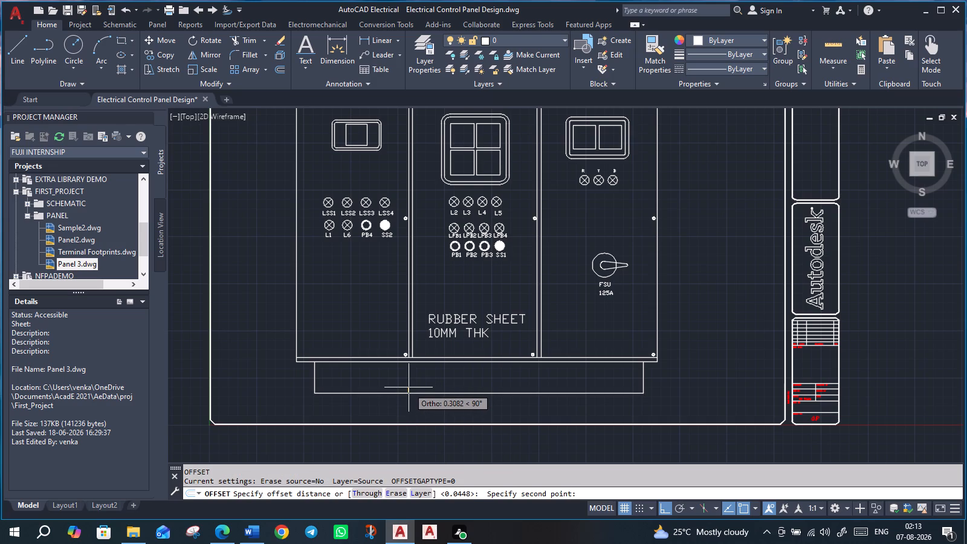
click(409, 387)
click(432, 394)
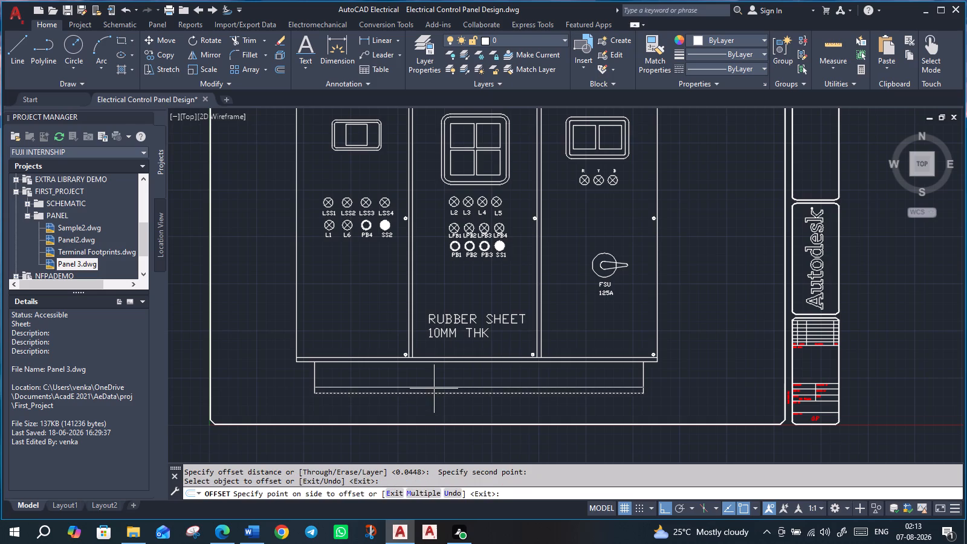
click(434, 389)
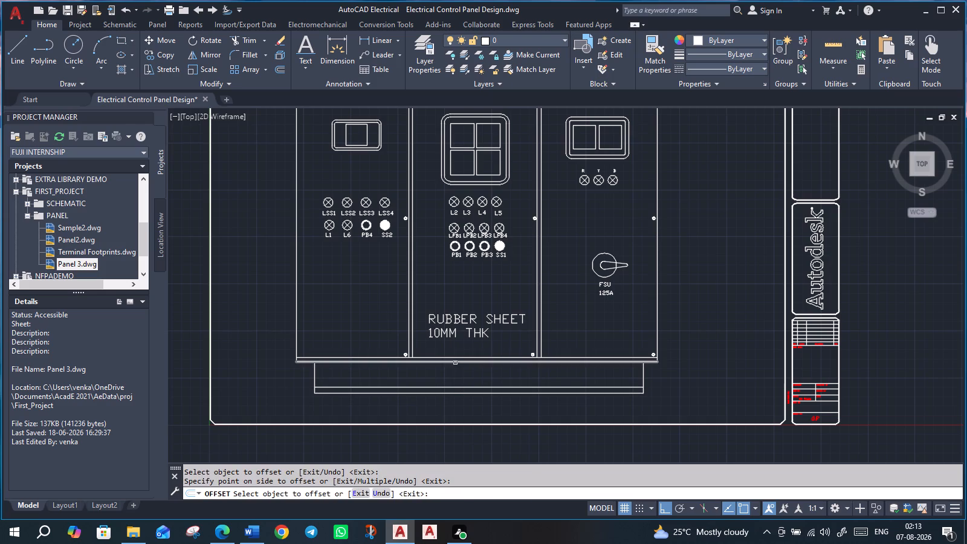
click(455, 363)
click(454, 368)
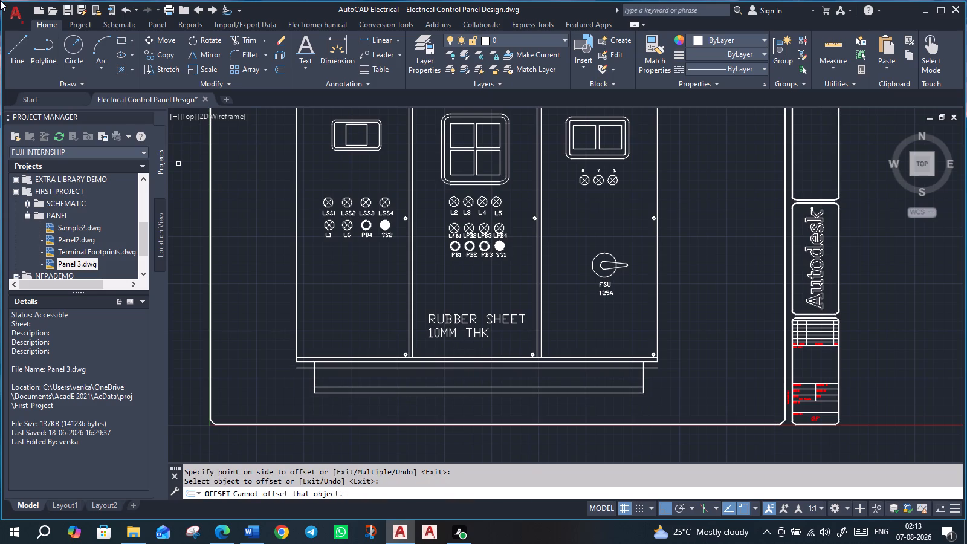
Trim the offset line's two overhanging ends beneath the cabinet back to the base's vertical sides.
click(250, 42)
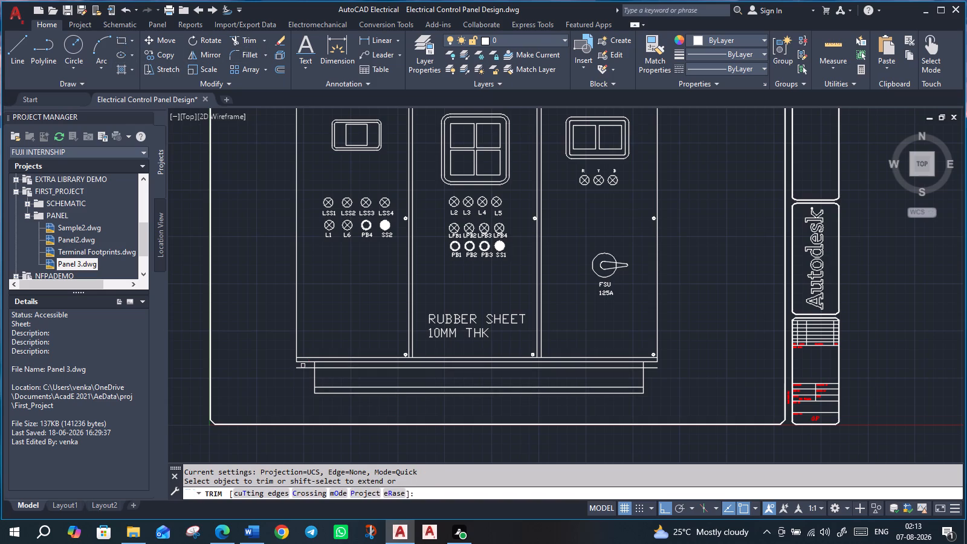
click(305, 369)
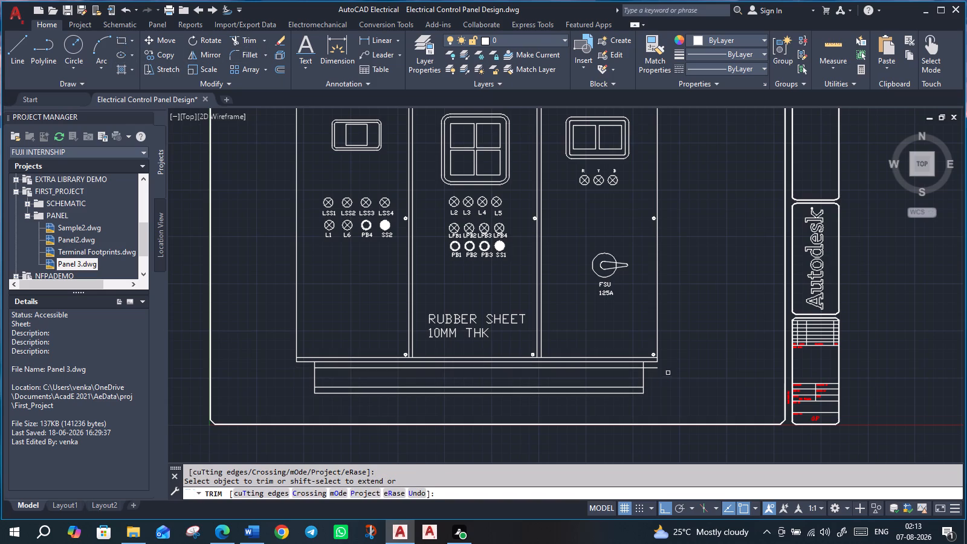
click(655, 369)
scroll(279, 363, up, 1)
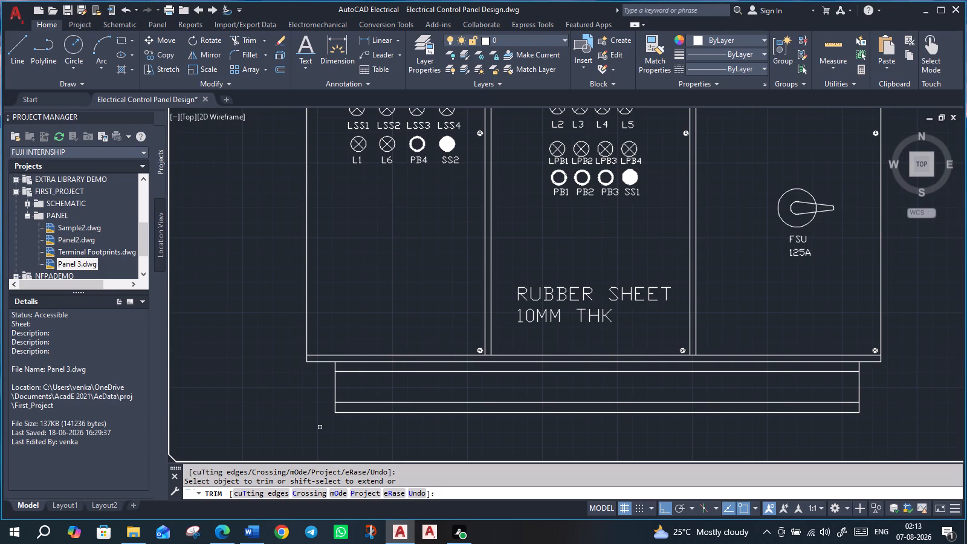
middle_drag(282, 400, 264, 369)
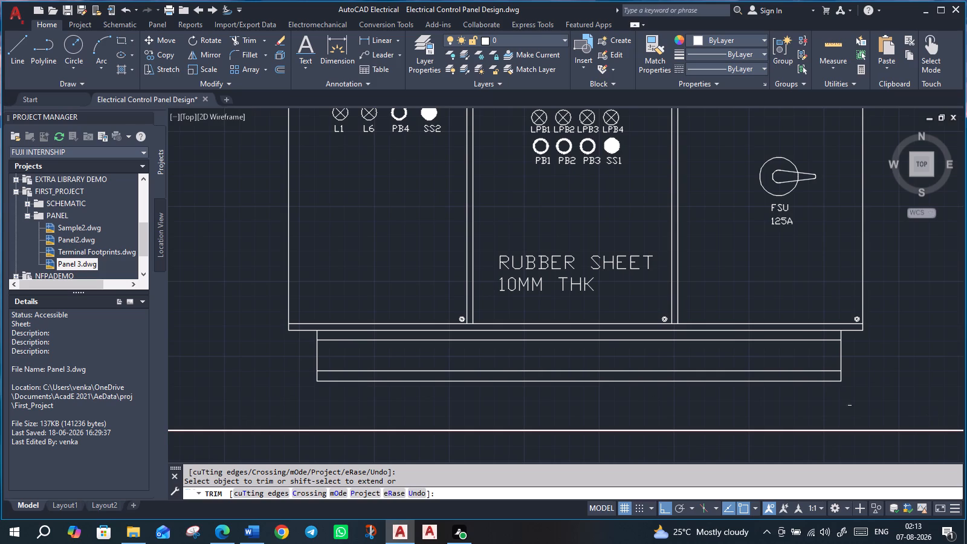
key(Escape)
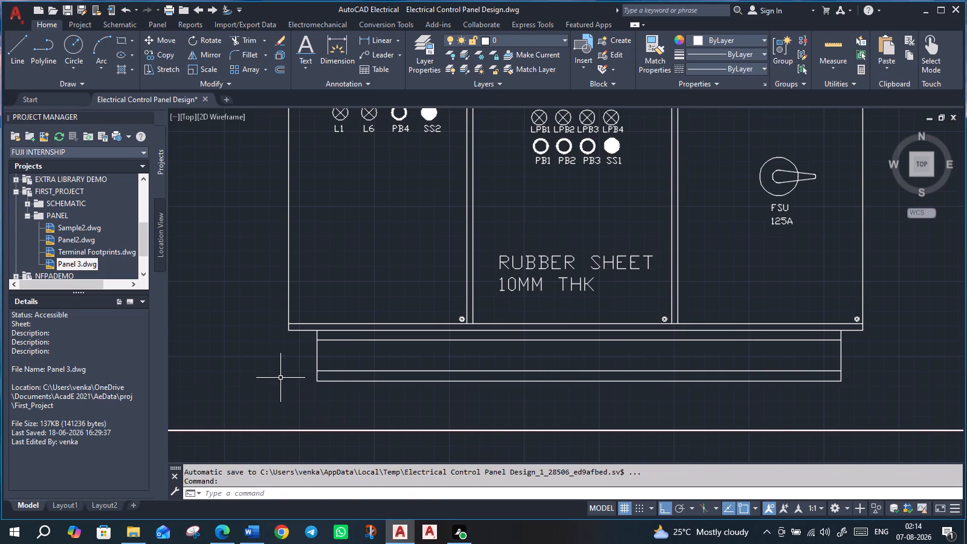
key(Return)
key(Escape)
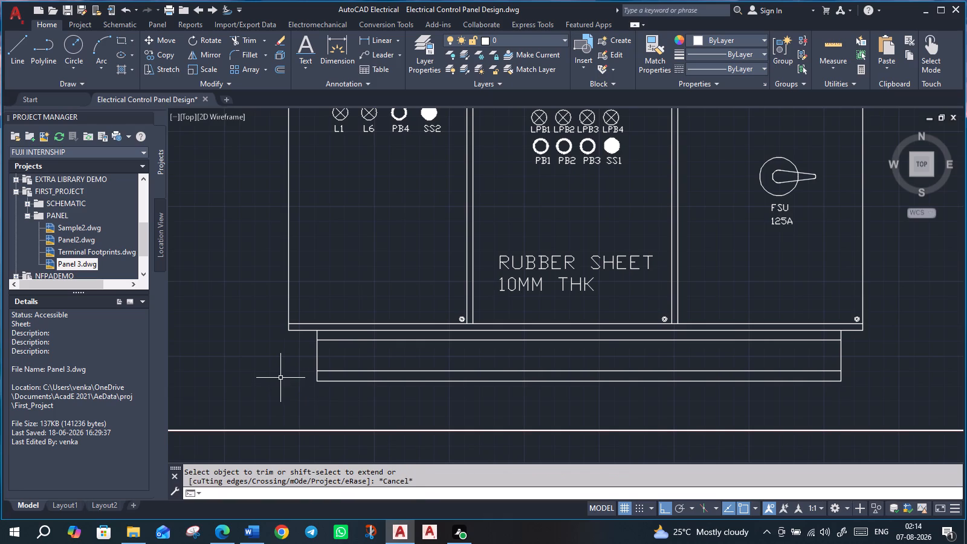
Draw short horizontal lines outward from both bottom corners of the base to the cabinet's side edges, about 0.88 long on the right.
key(l)
key(Return)
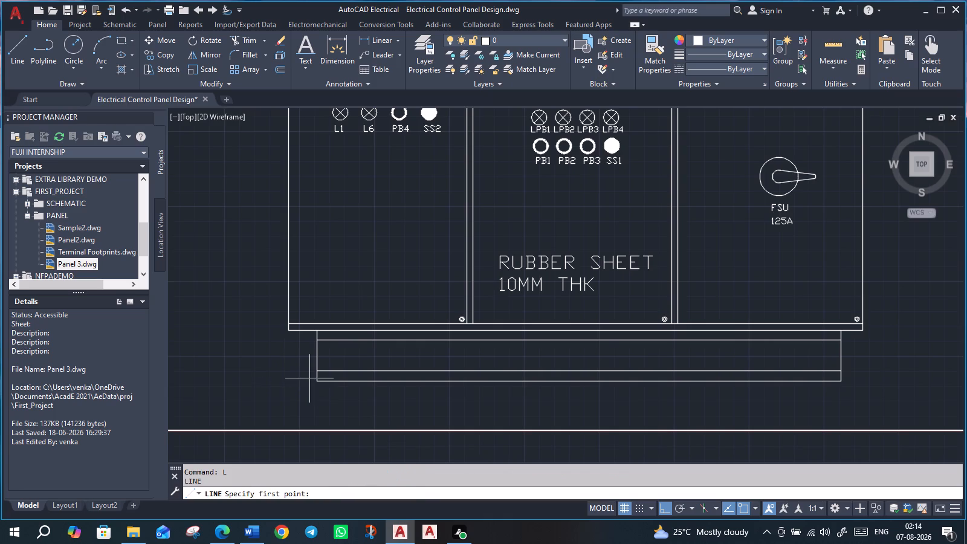
click(319, 384)
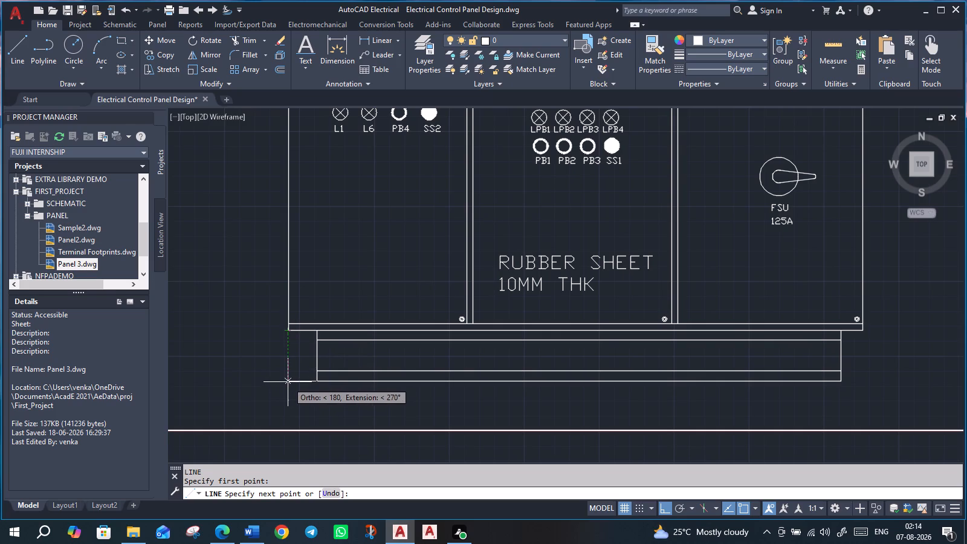
click(288, 382)
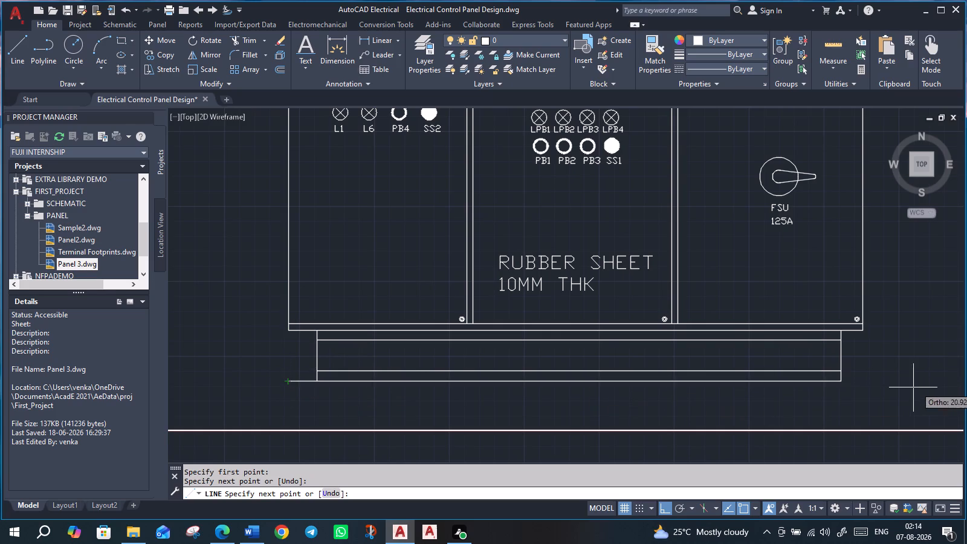
key(Escape)
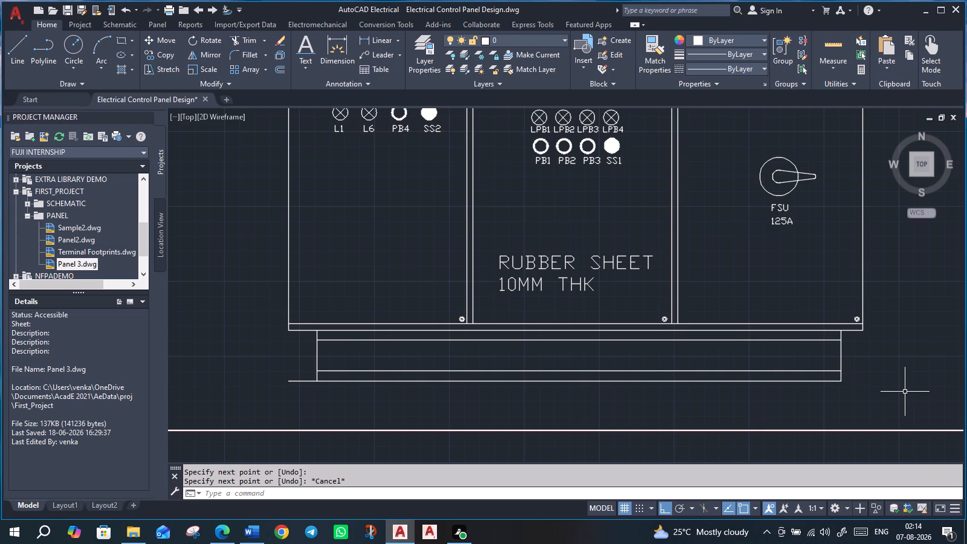
key(l)
key(Return)
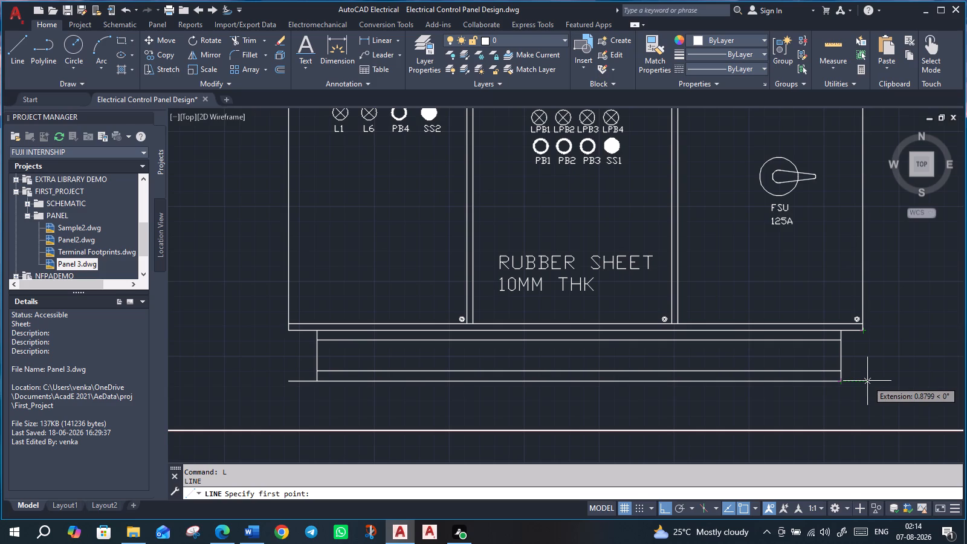
click(867, 381)
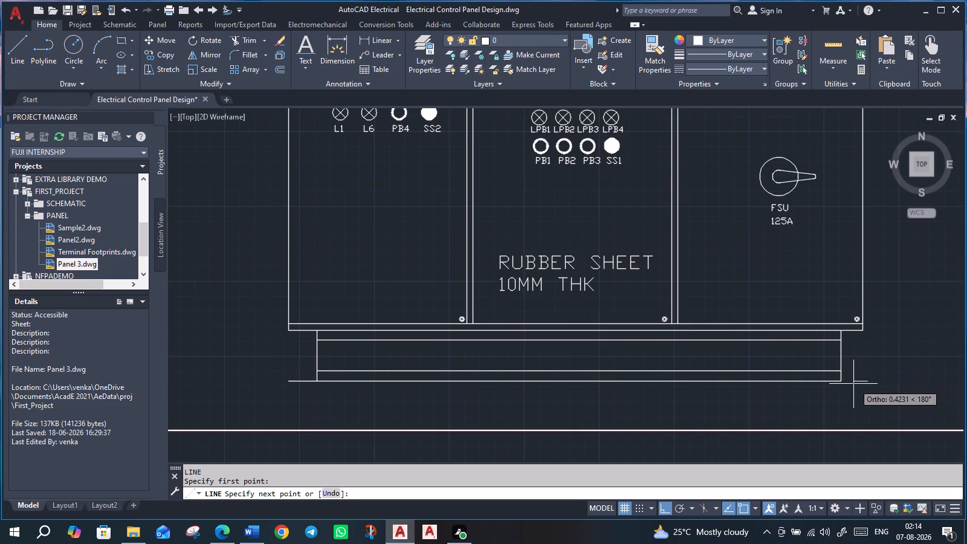
click(841, 380)
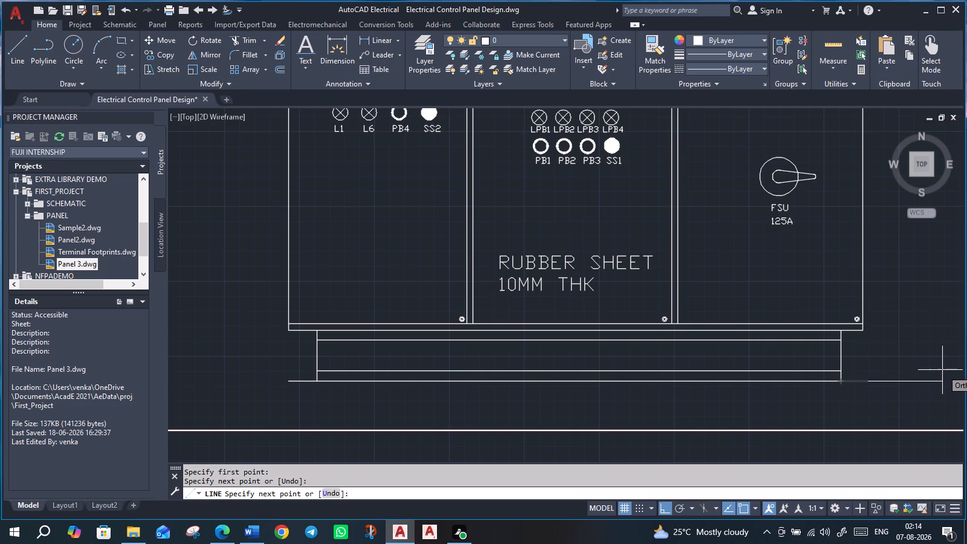
key(Escape)
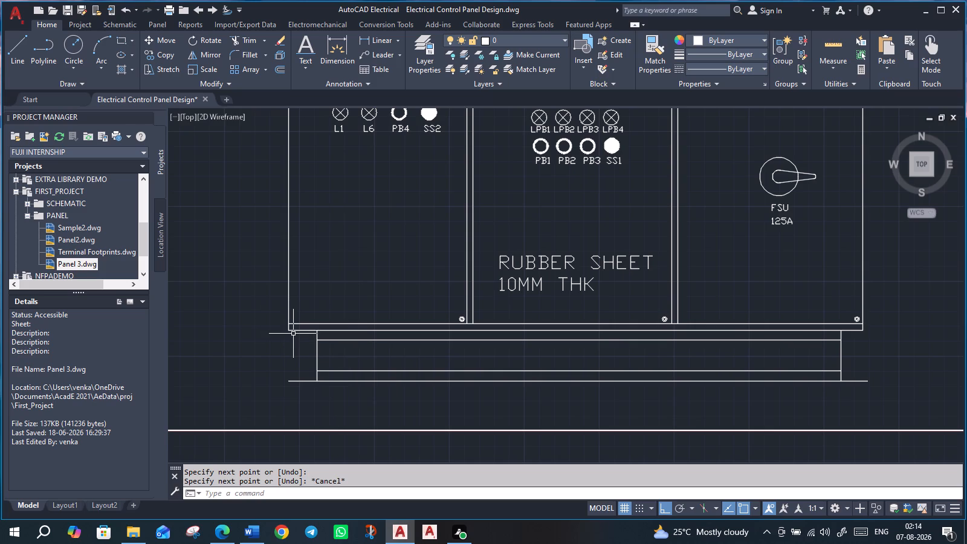
With Ortho off, draw the base's left channel profile from the cabinet corner: inward slope, vertical about 1.33, outward slope to the bottom line's end.
key(l)
key(Return)
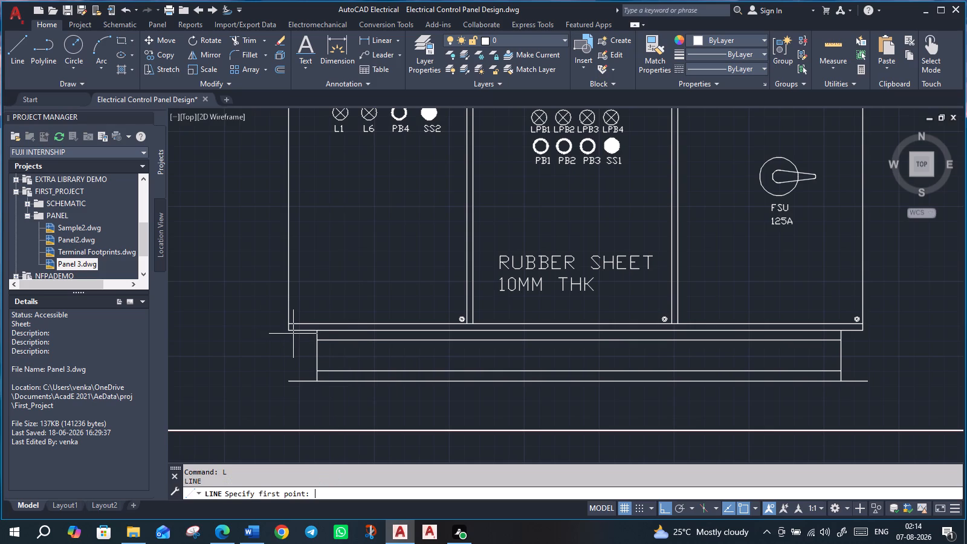
scroll(307, 337, up, 1)
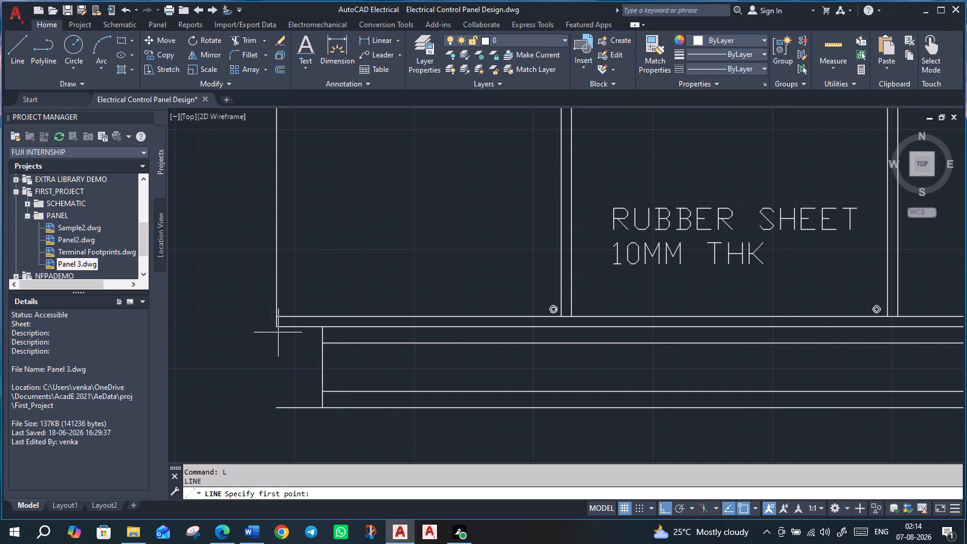
scroll(274, 335, up, 1)
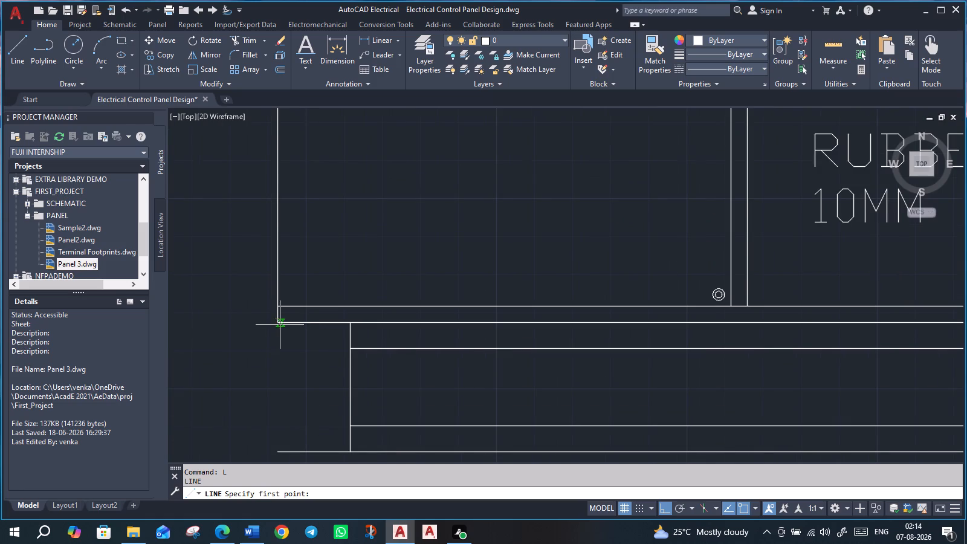
click(275, 325)
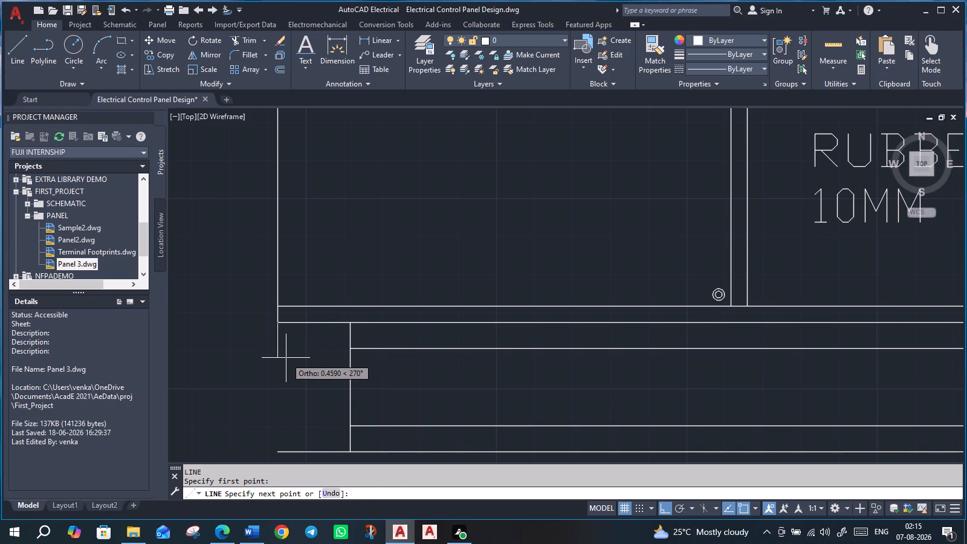
key(F8)
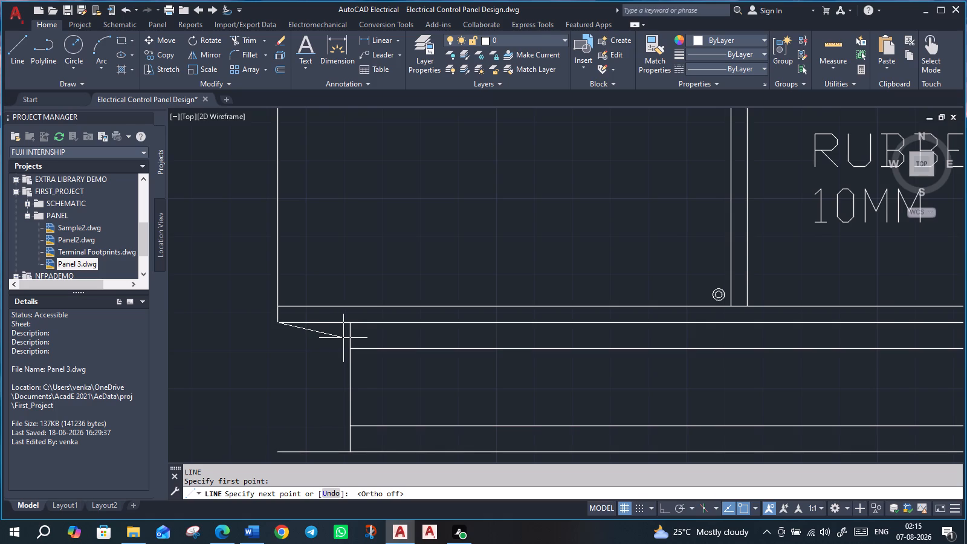
click(343, 338)
click(342, 439)
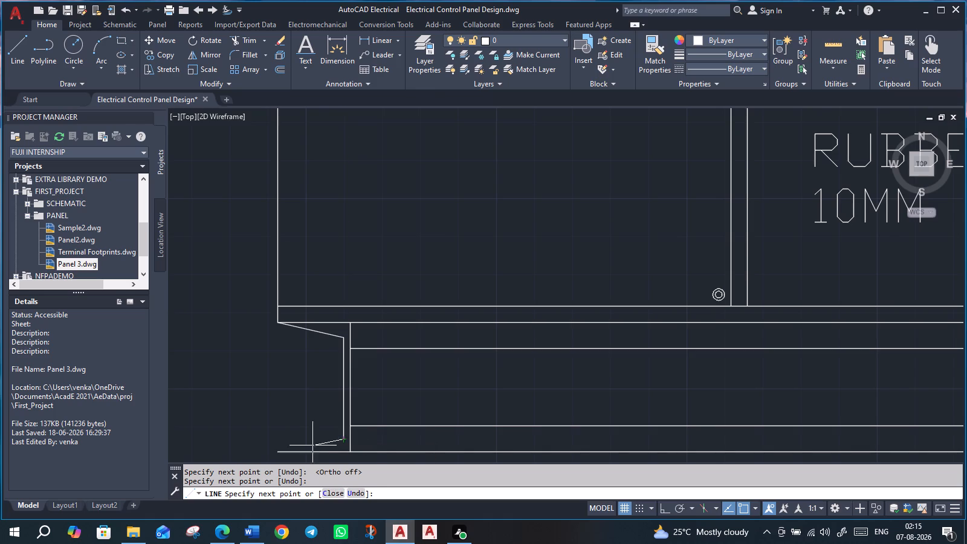
click(277, 454)
key(Escape)
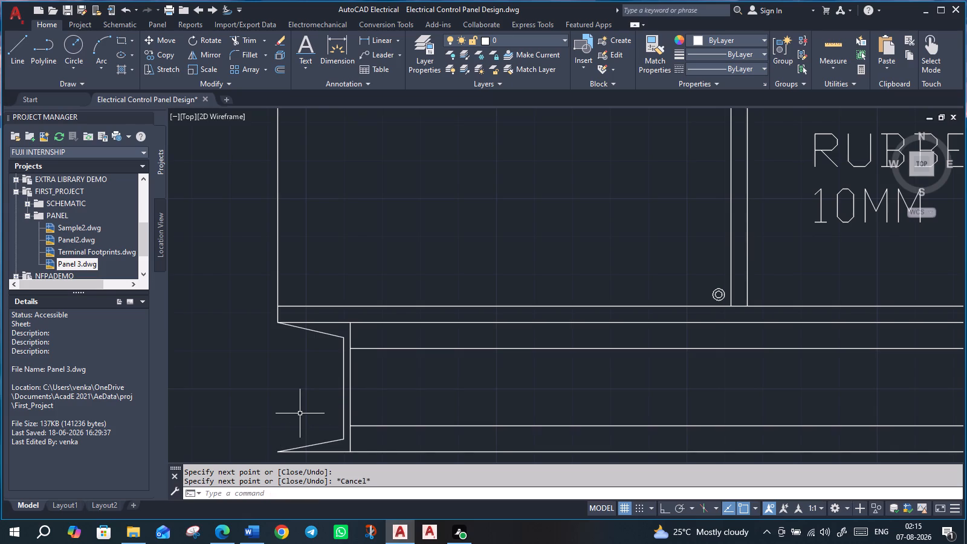
Draw the matching right channel profile from the cabinet's lower corner: inward slope, vertical about 1.2, outward slope to the bottom line's end.
middle_drag(496, 405, 259, 295)
scroll(442, 348, down, 3)
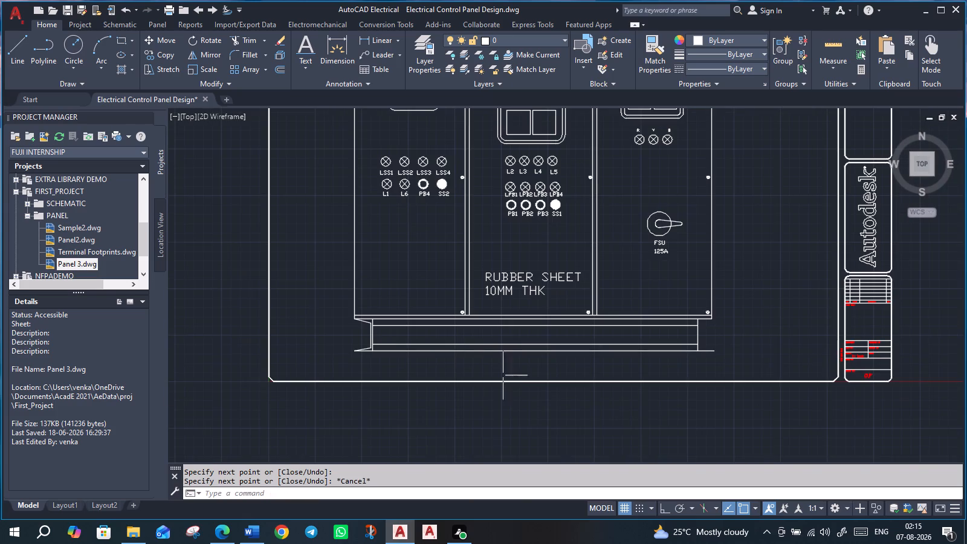
scroll(752, 352, up, 1)
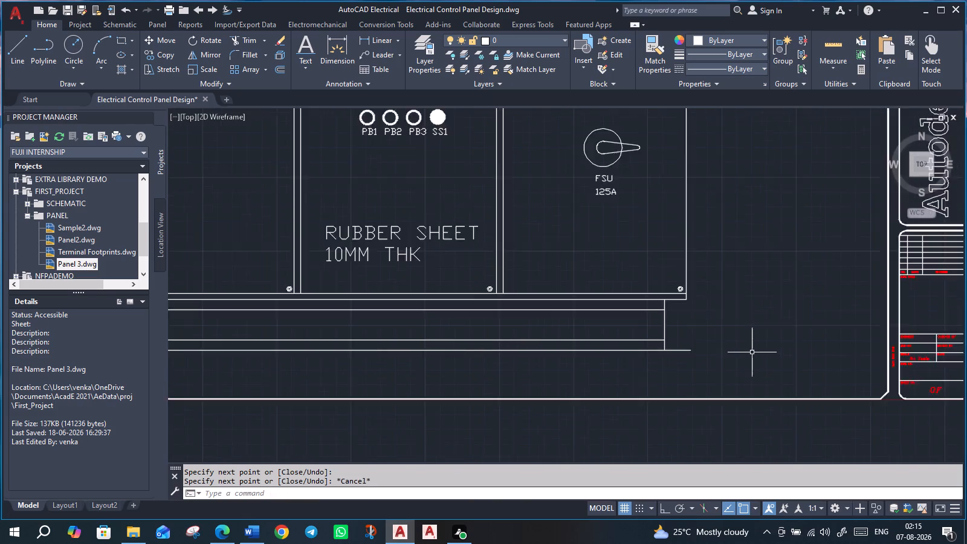
scroll(752, 352, up, 2)
key(l)
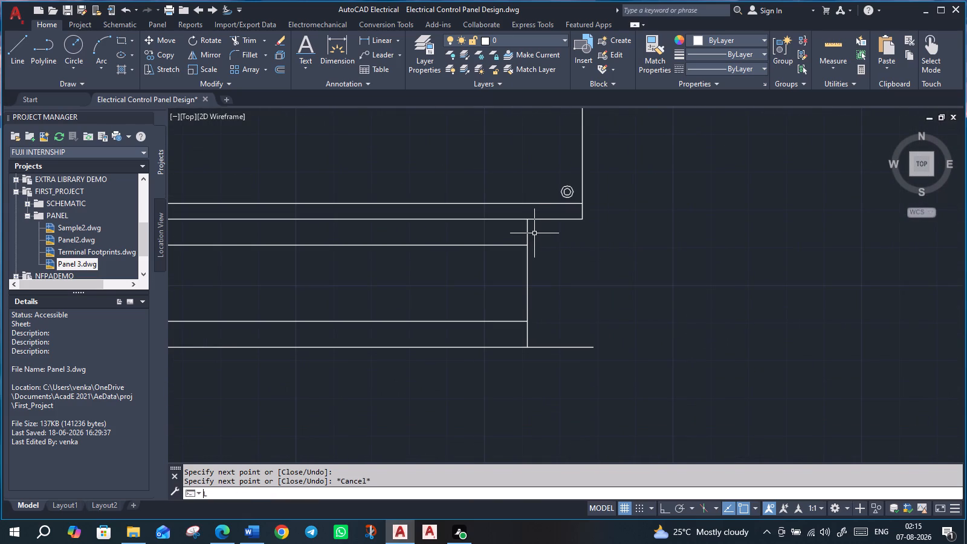
key(Return)
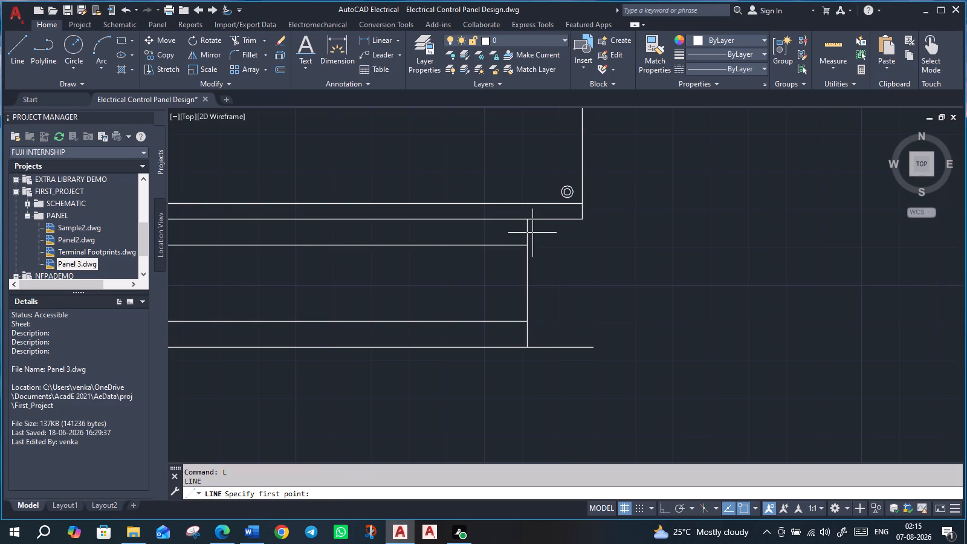
click(583, 219)
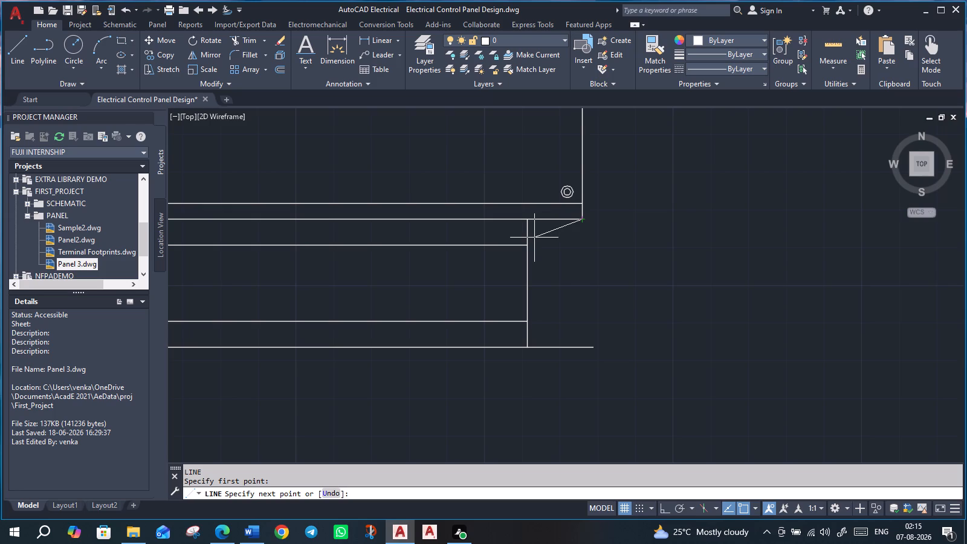
click(534, 238)
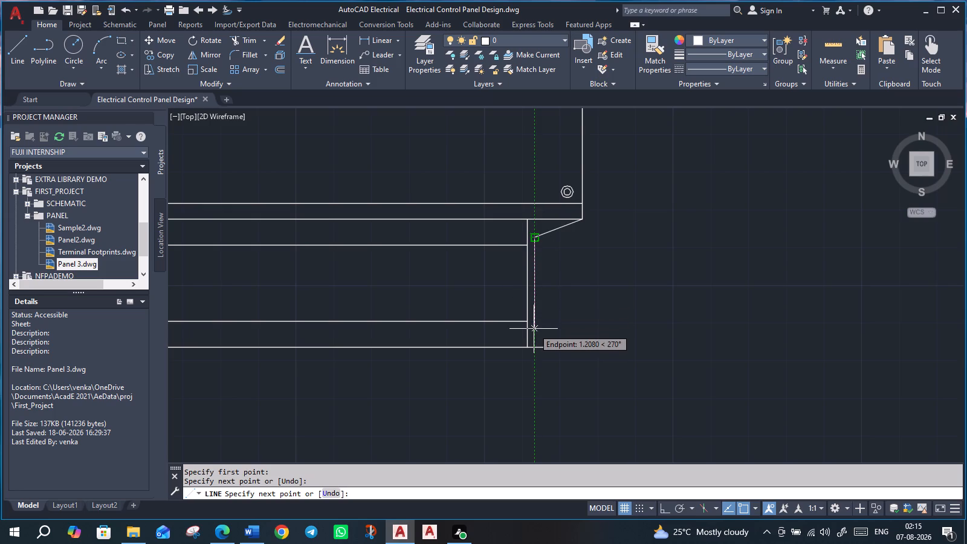
click(534, 331)
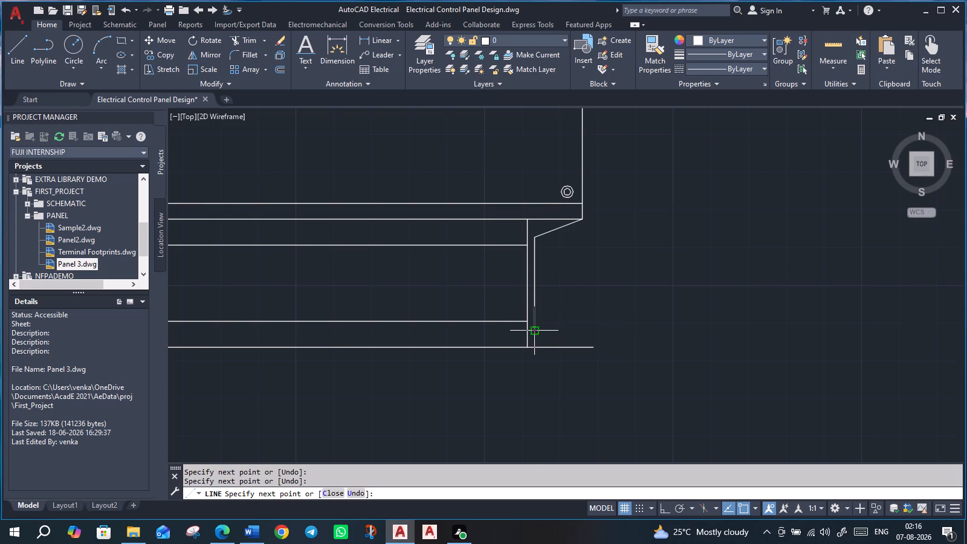
click(596, 347)
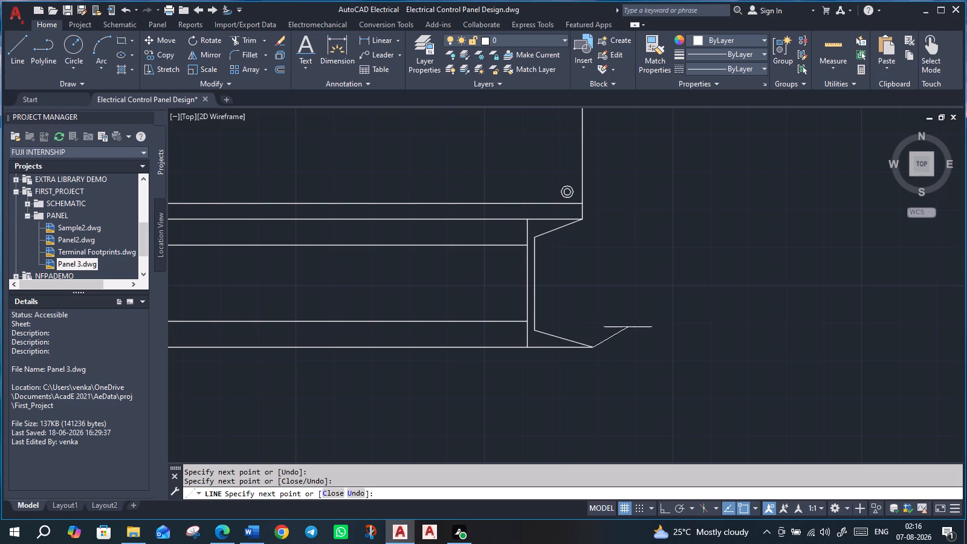
key(Return)
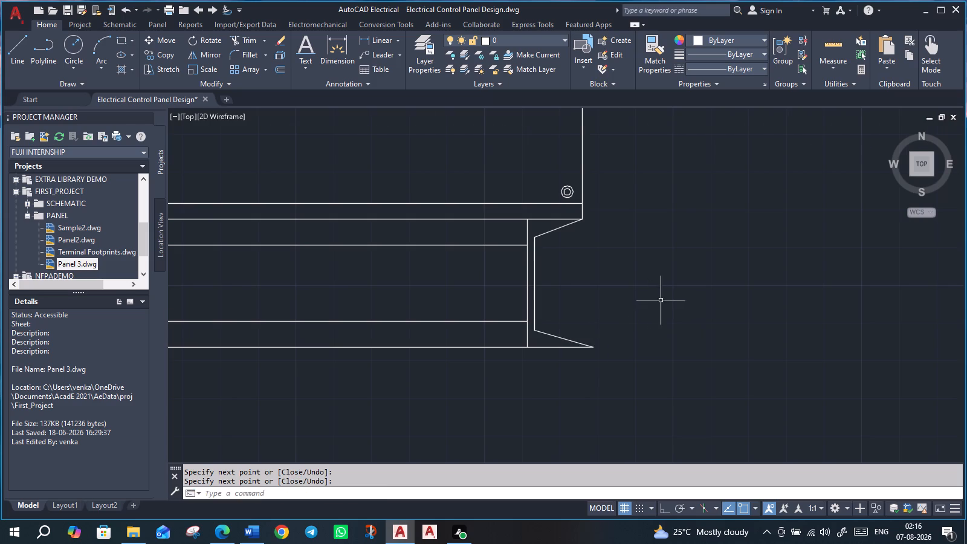
Copy the RUBBER SHEET text line from the middle door down into the channel base beneath the cabinet.
scroll(665, 297, down, 3)
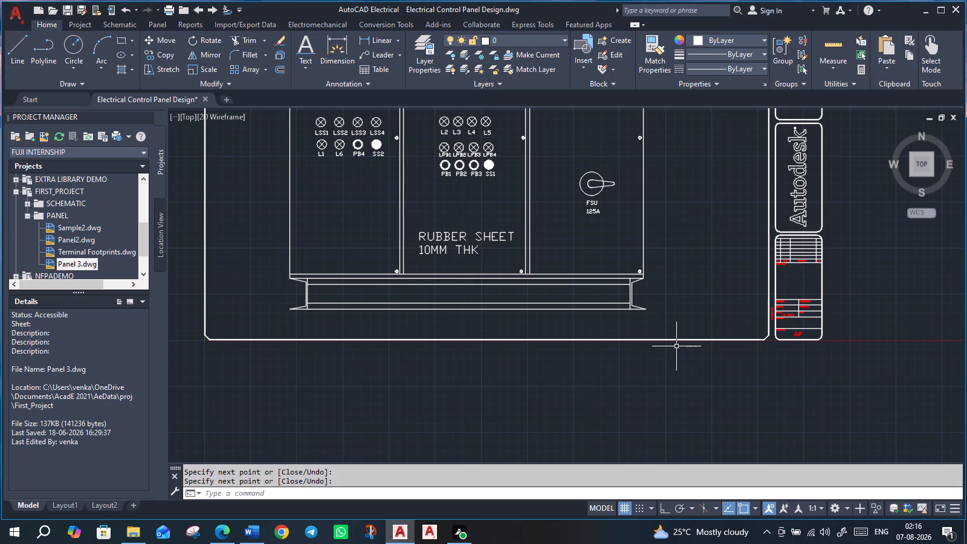
click(433, 237)
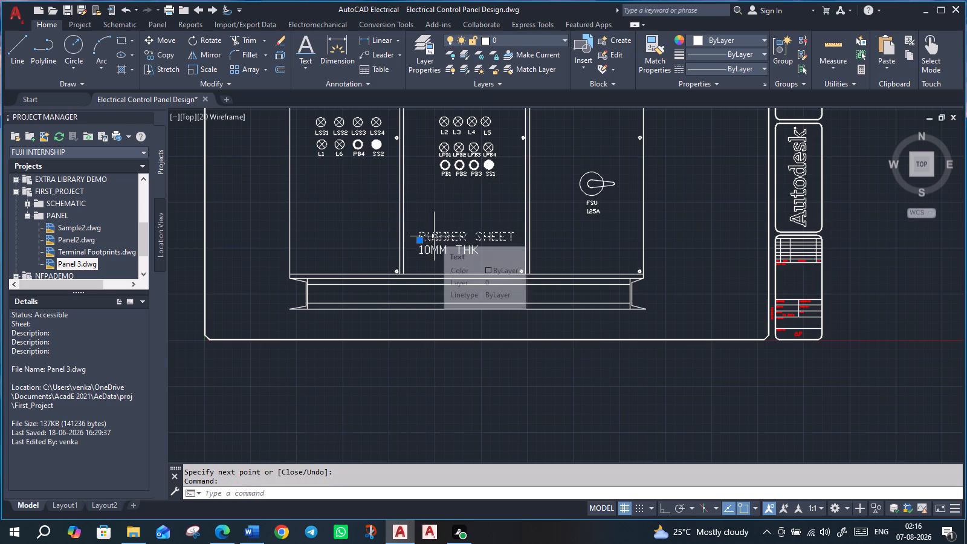
text(CO)
key(Return)
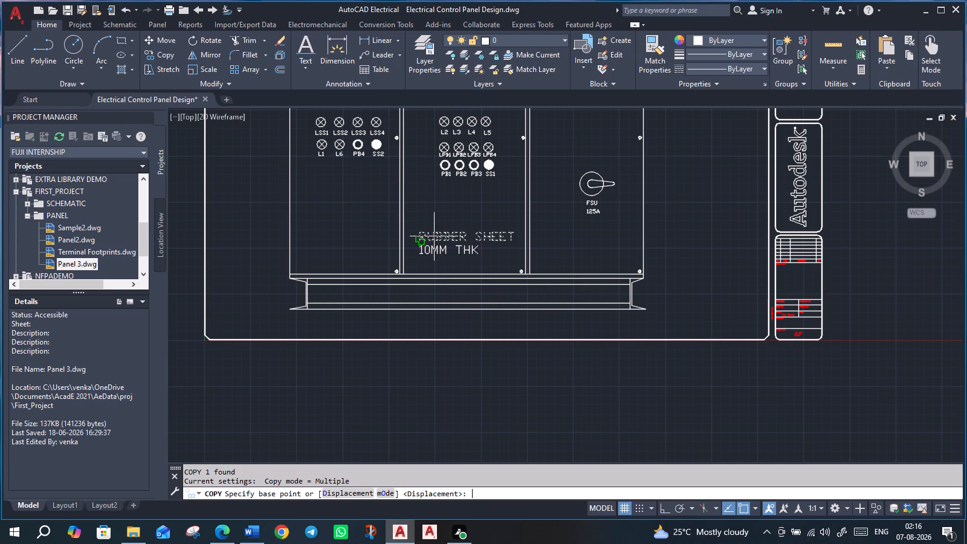
click(434, 236)
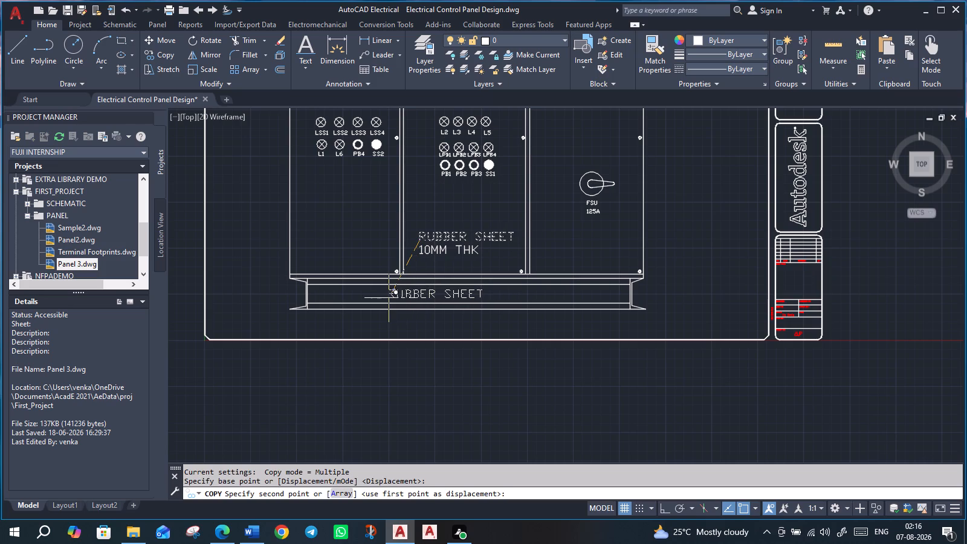
click(390, 298)
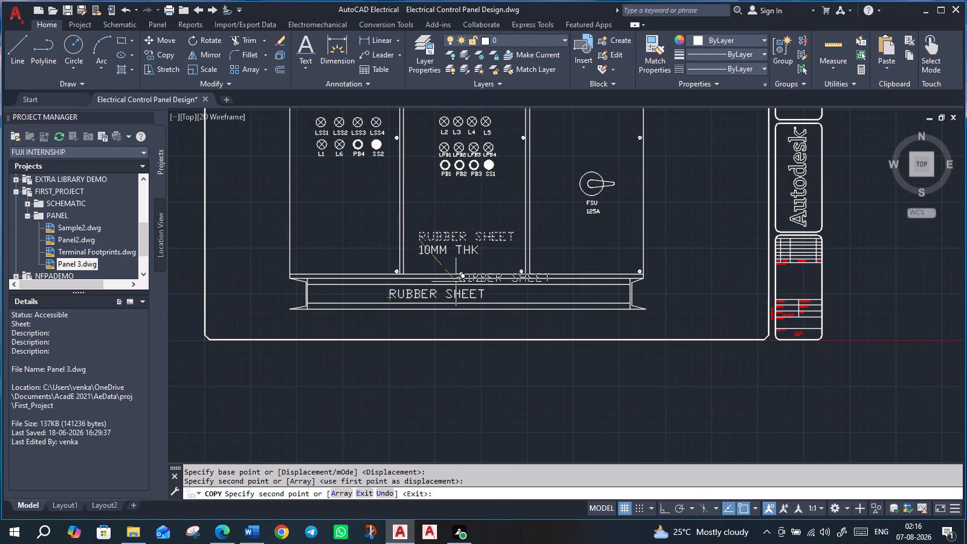
key(Escape)
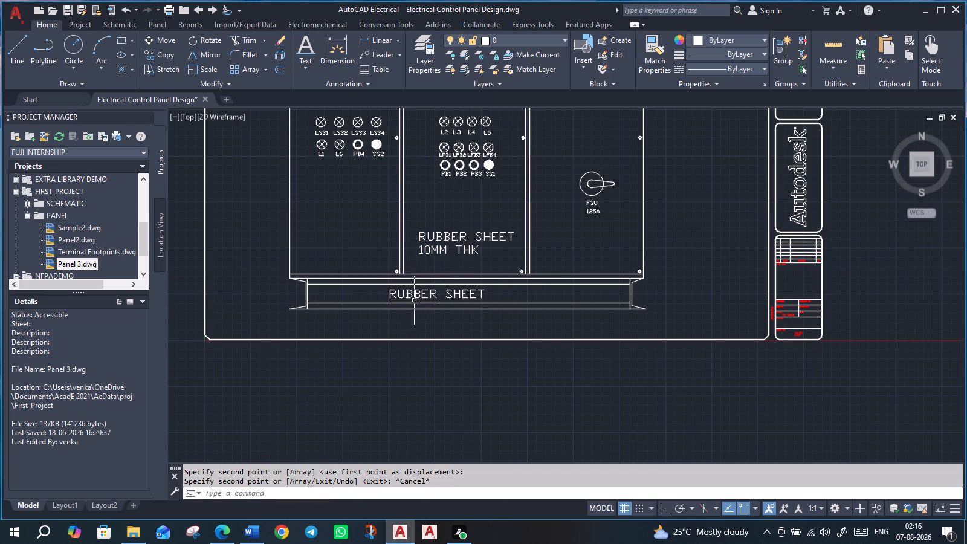
Change the copied text inside the channel base to BOLTED CHANNEL FRAME.
double_click(417, 297)
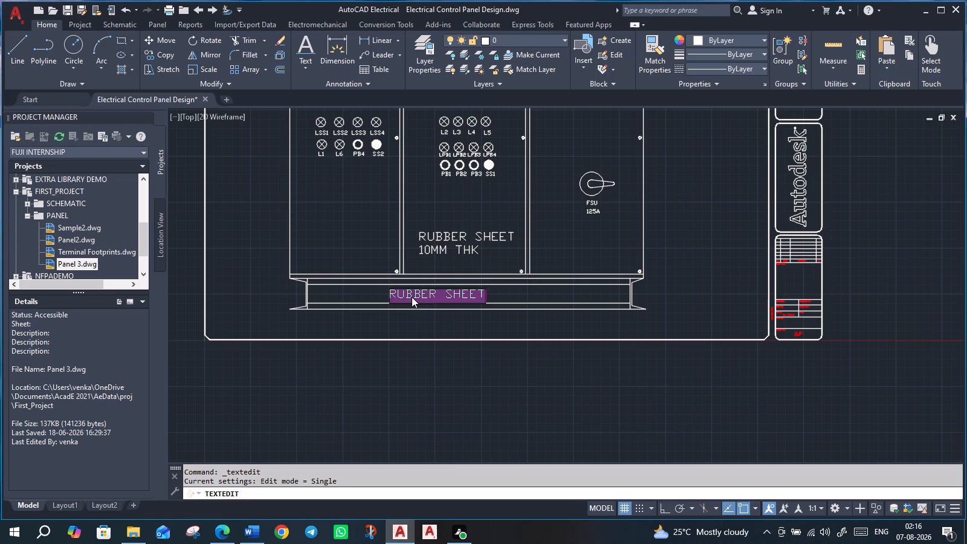
text(BOLTED)
key(space)
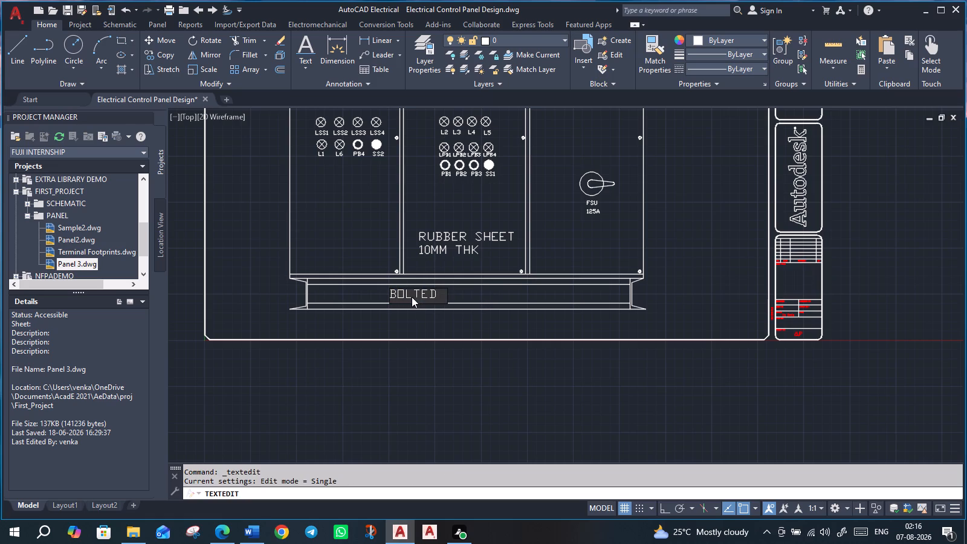
text(CHANNEL)
key(space)
text(FRAME)
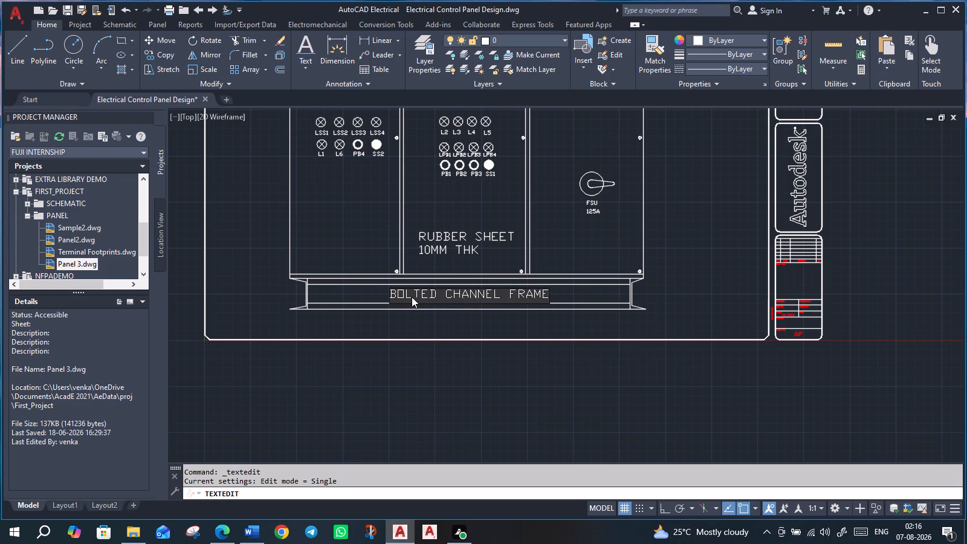
key(Return)
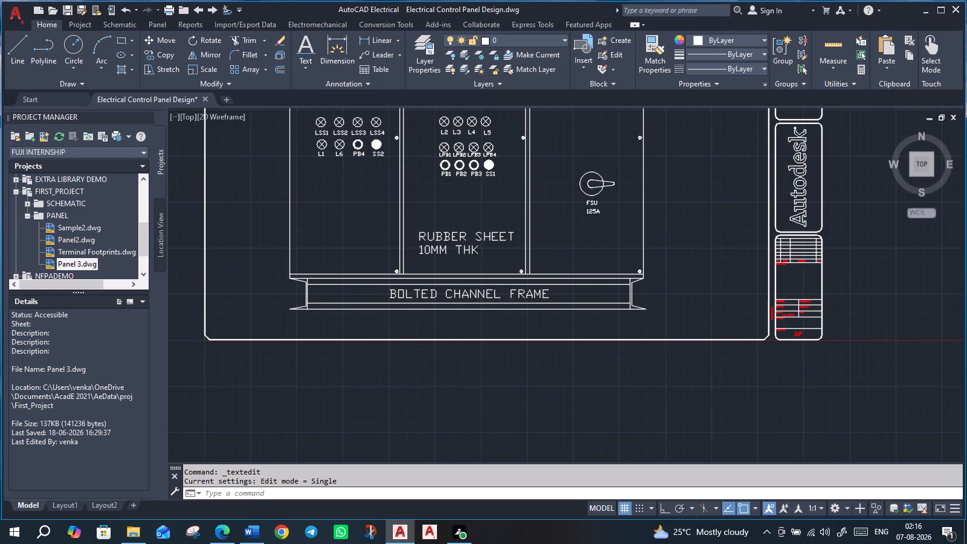
scroll(627, 329, down, 2)
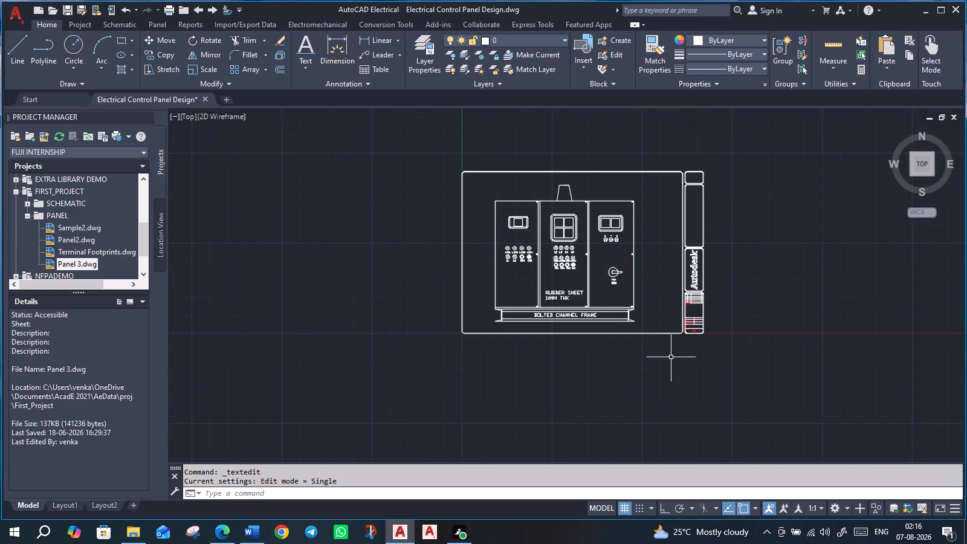
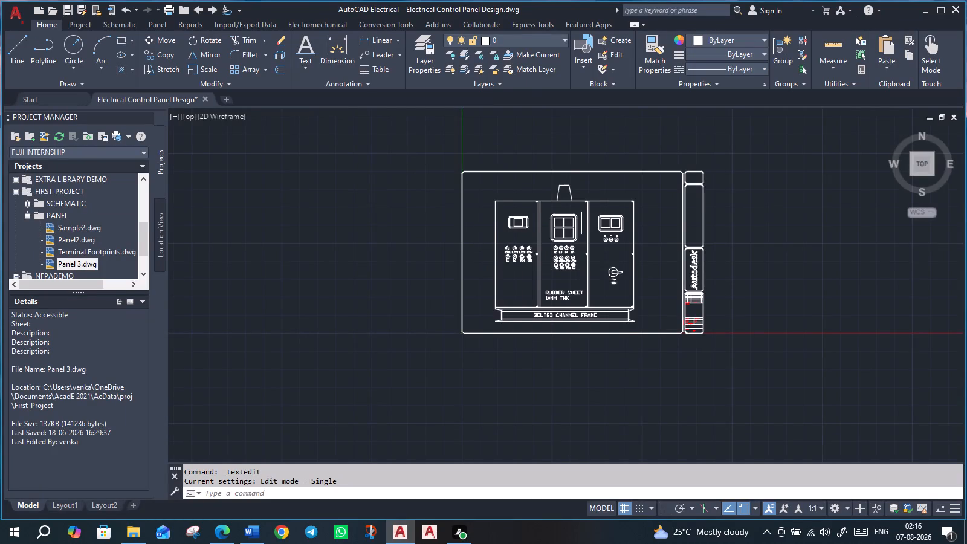
Add single-line text TIC at 0° rotation inside the small square of the first door's meter window.
scroll(579, 211, up, 1)
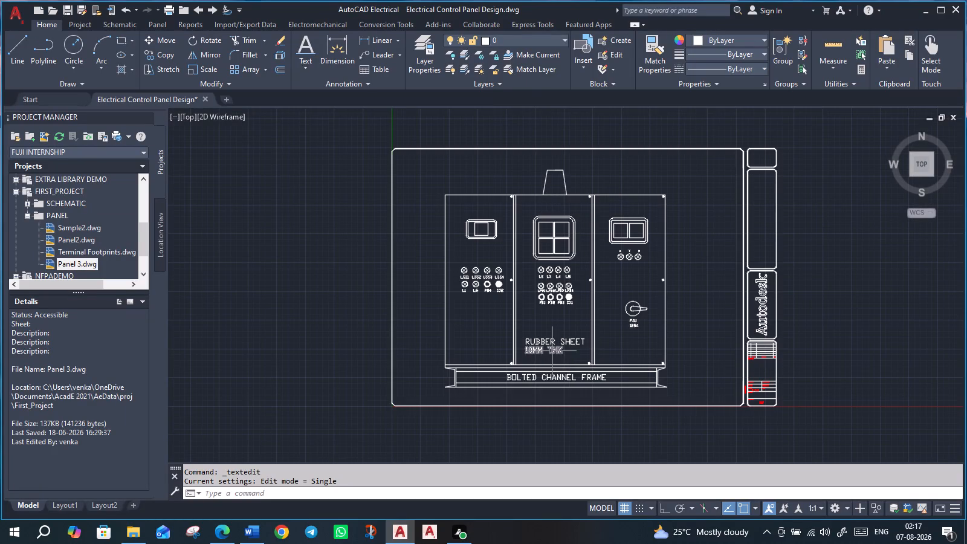
scroll(476, 296, up, 2)
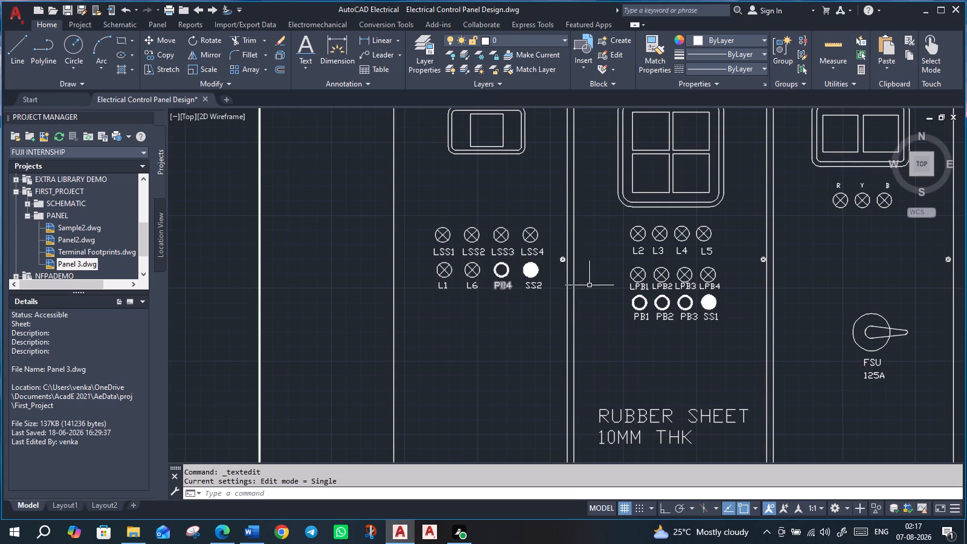
middle_drag(532, 180, 528, 256)
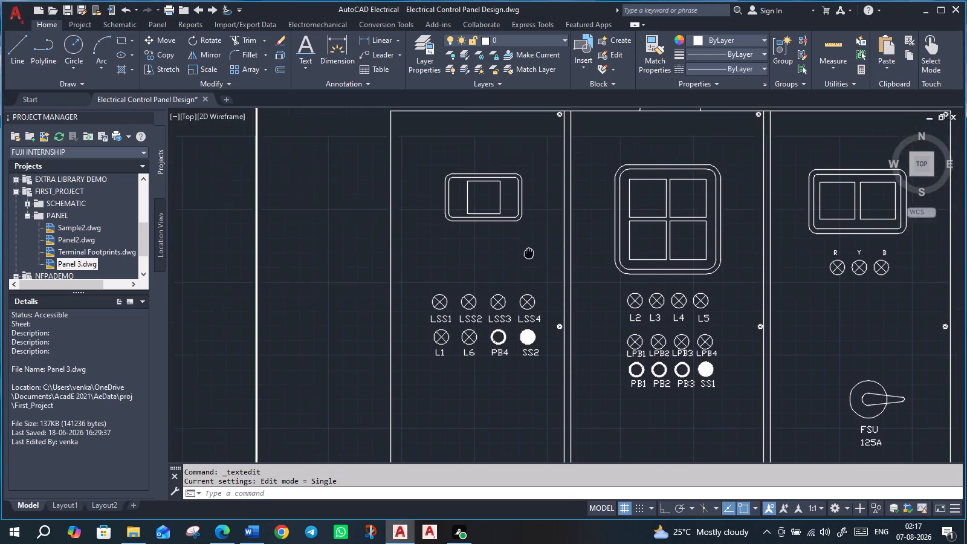
middle_drag(528, 256, 519, 312)
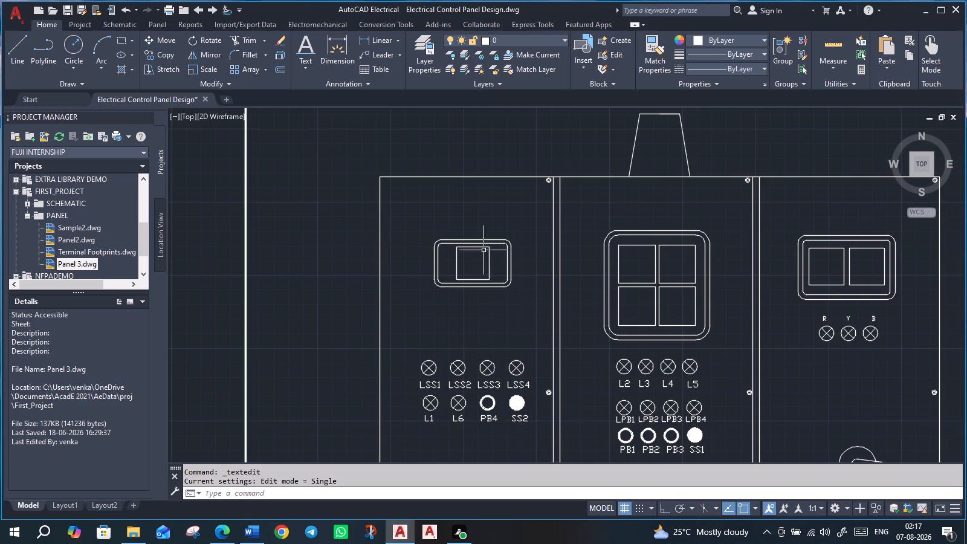
scroll(475, 247, up, 1)
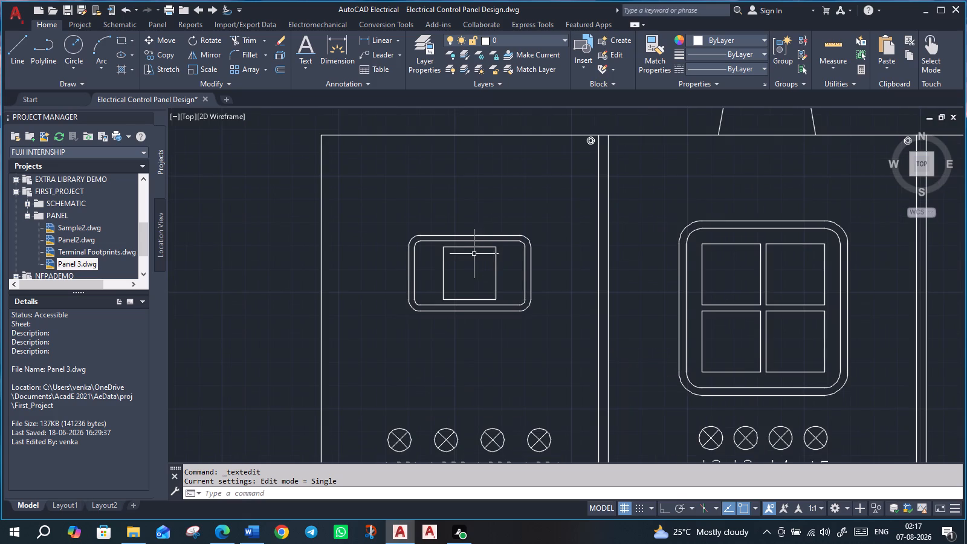
click(305, 50)
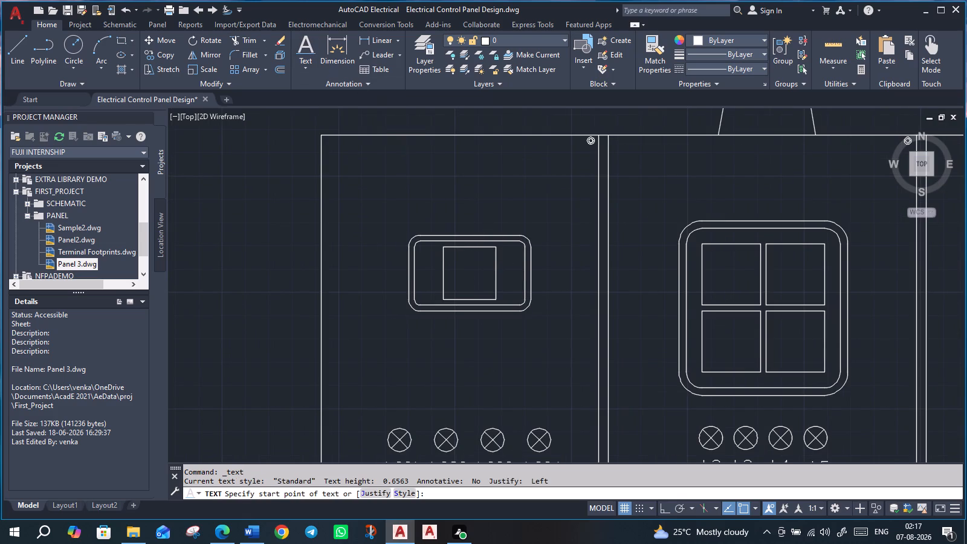
click(453, 283)
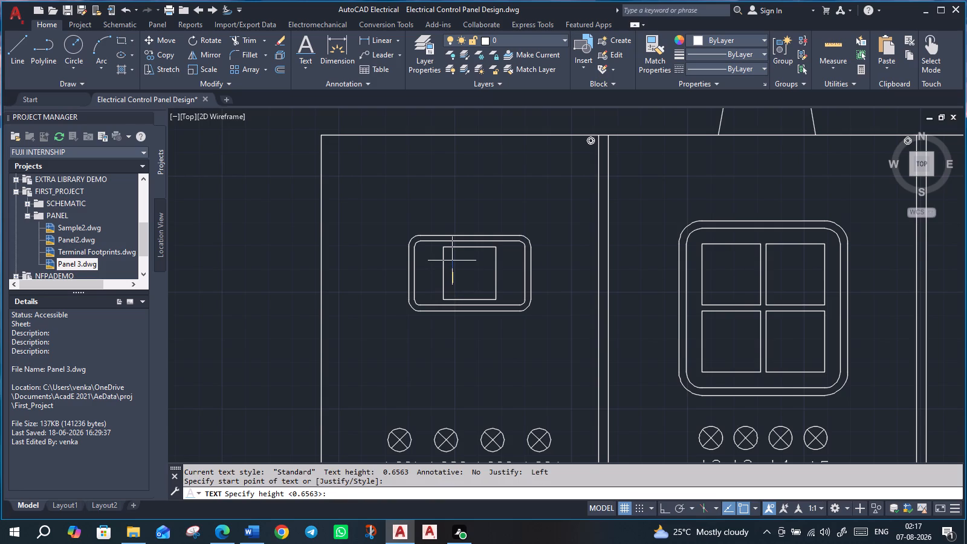
click(452, 261)
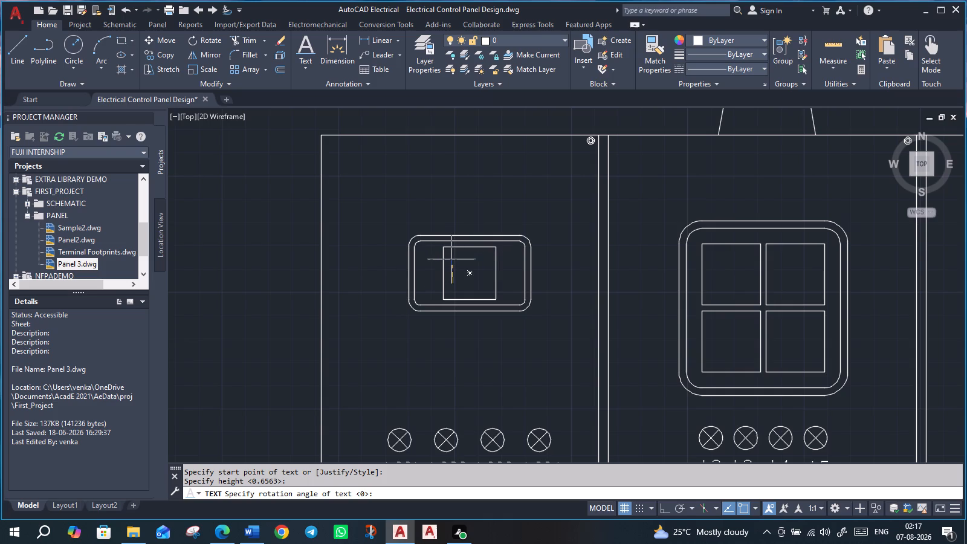
key(Return)
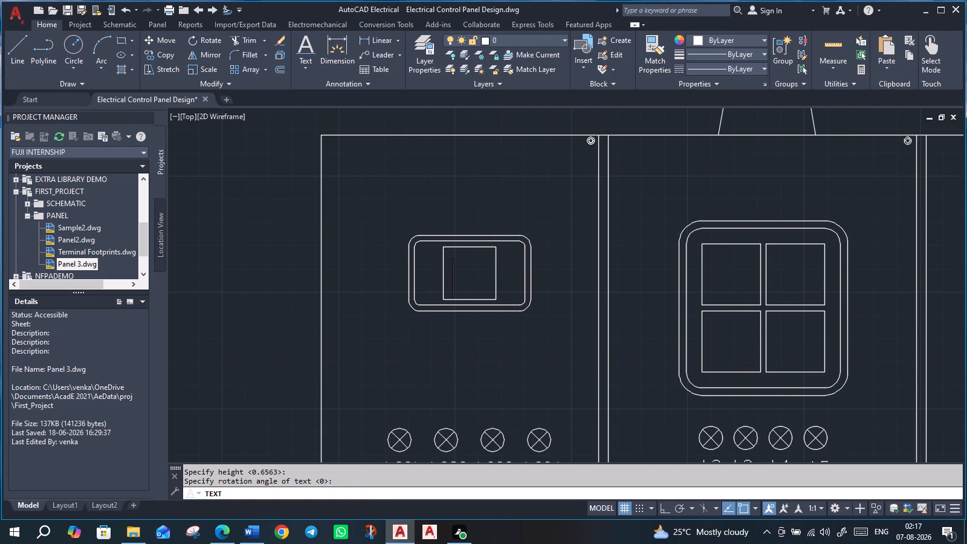
text(TIC)
key(Return)
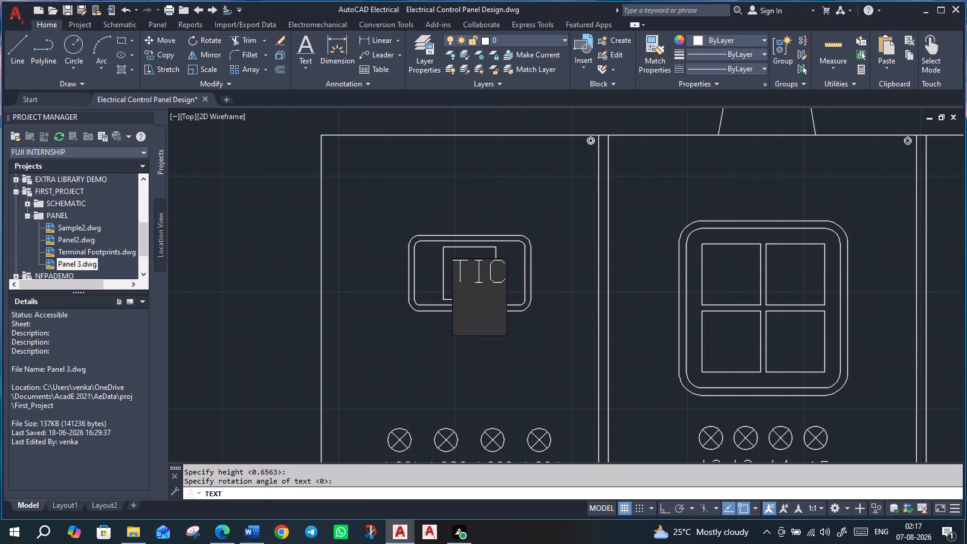
key(Return)
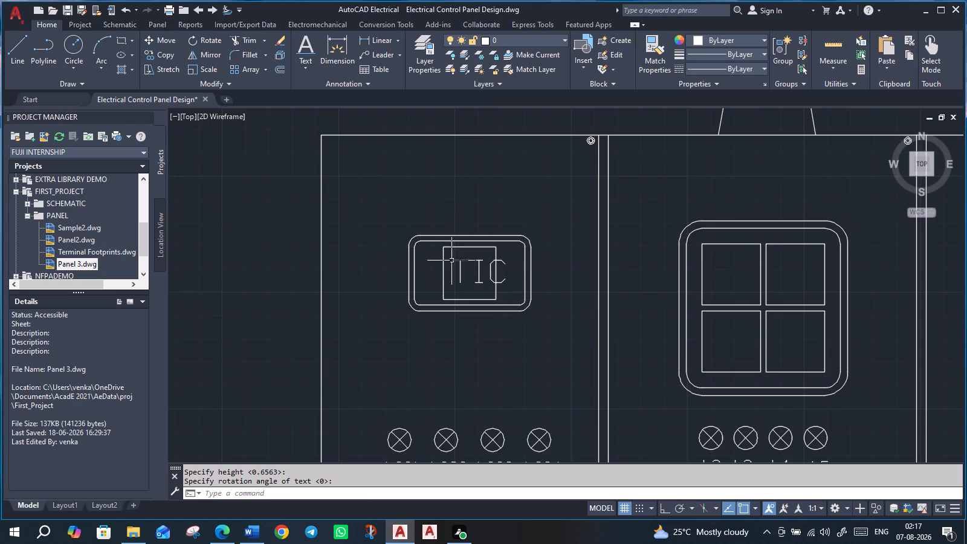
Scale down the TIC text from its lower-left insertion point so it fits inside the small square.
click(458, 261)
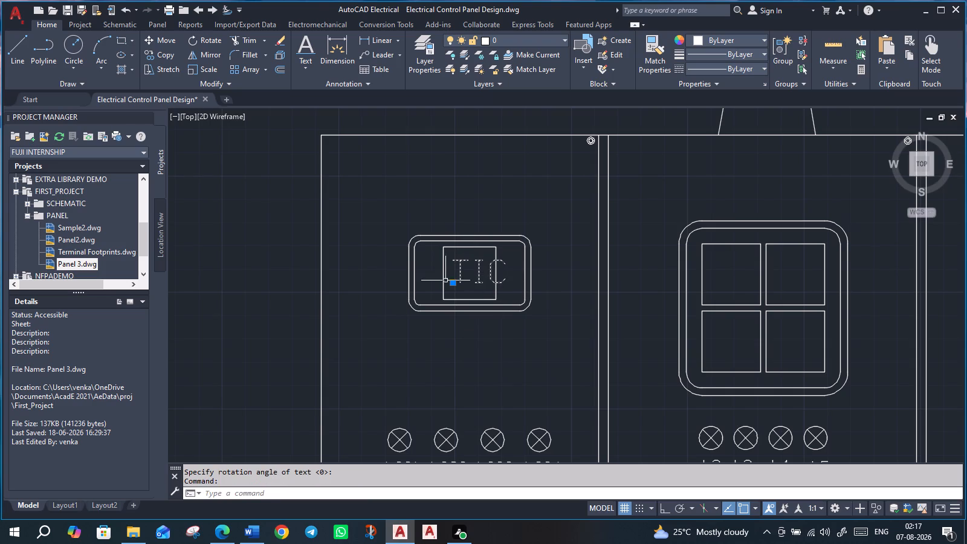
text(SC)
key(Return)
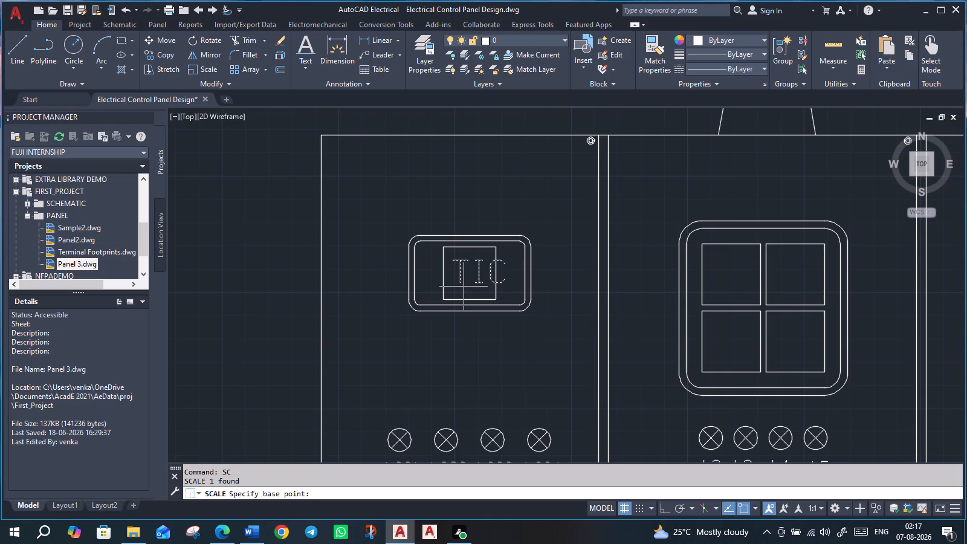
click(459, 283)
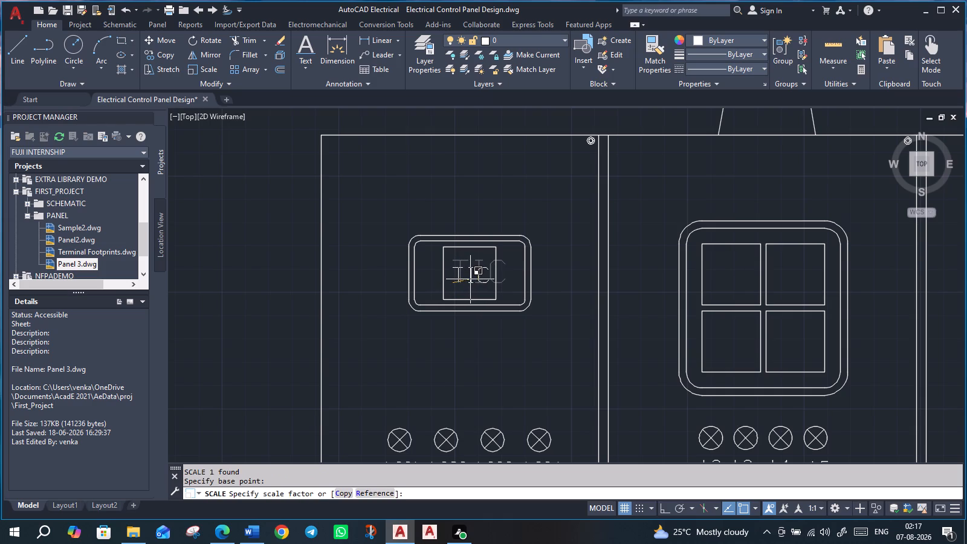
click(471, 279)
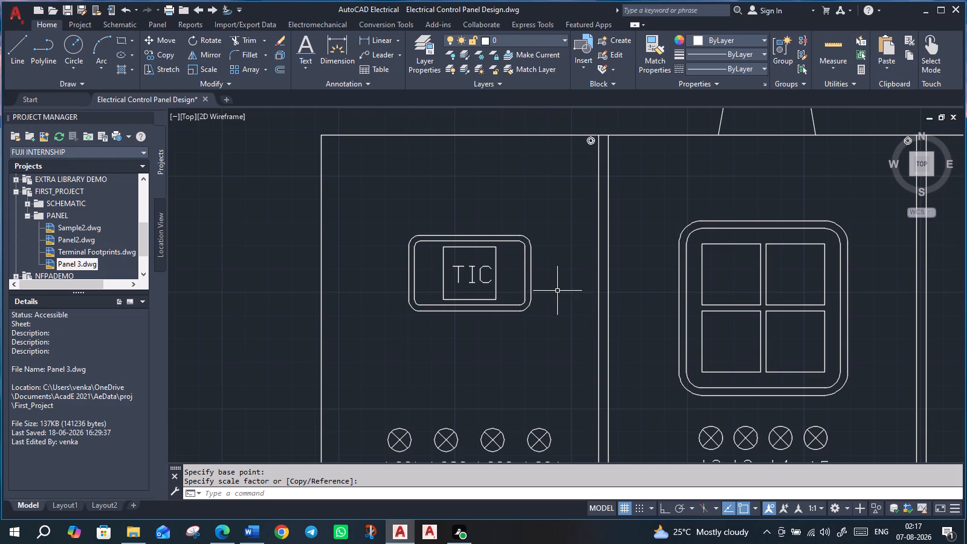
Copy the TIC text into the four squares of the middle door and the two squares of the third door.
click(457, 267)
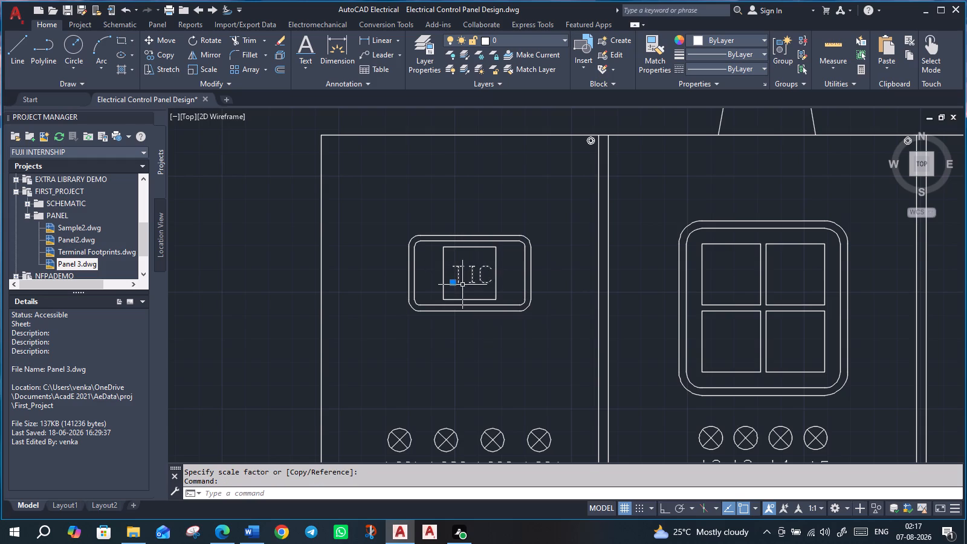
text(CO)
key(Return)
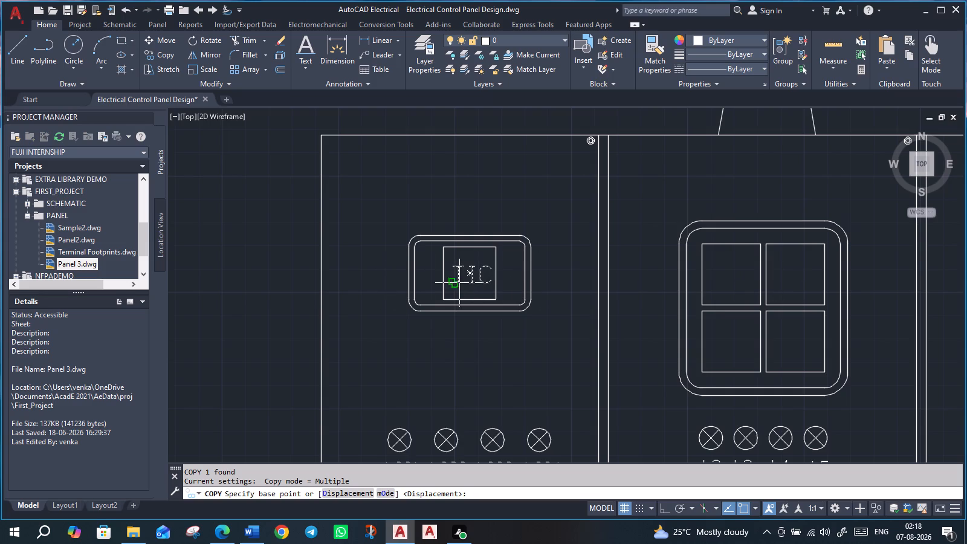
click(459, 283)
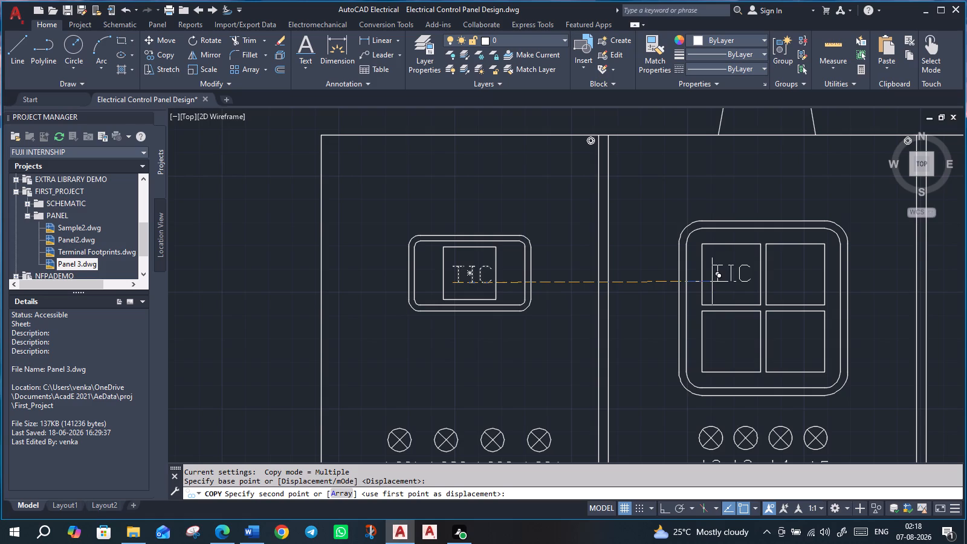
click(712, 282)
click(774, 285)
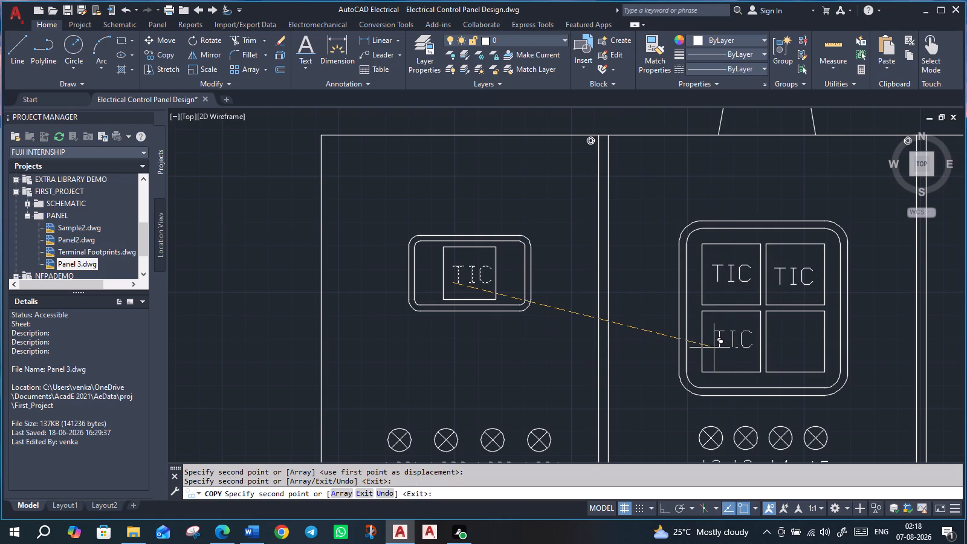
click(713, 348)
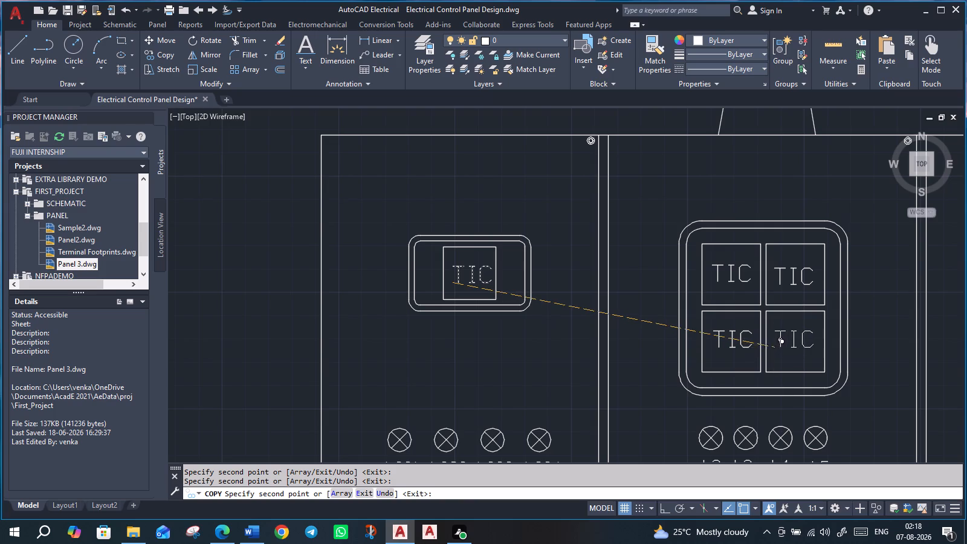
click(775, 348)
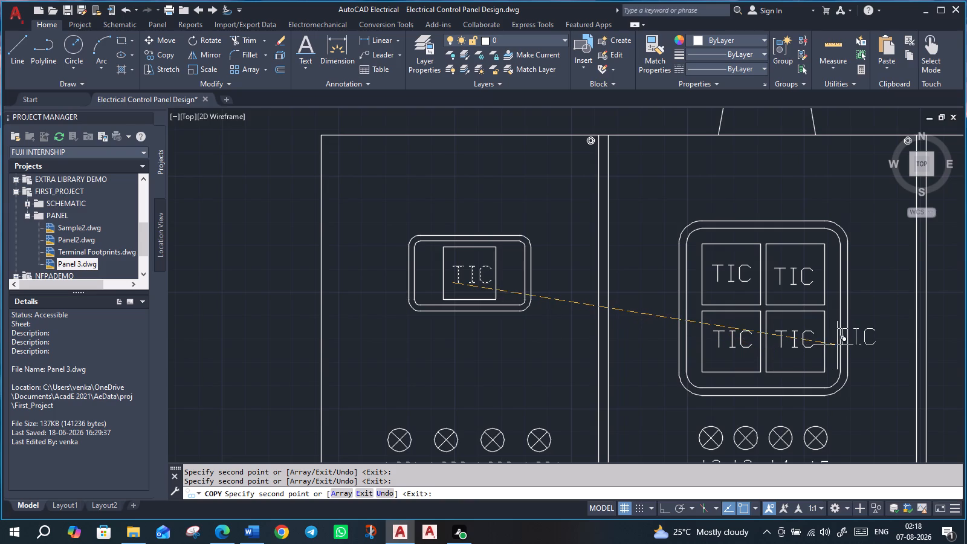
middle_drag(849, 345, 355, 315)
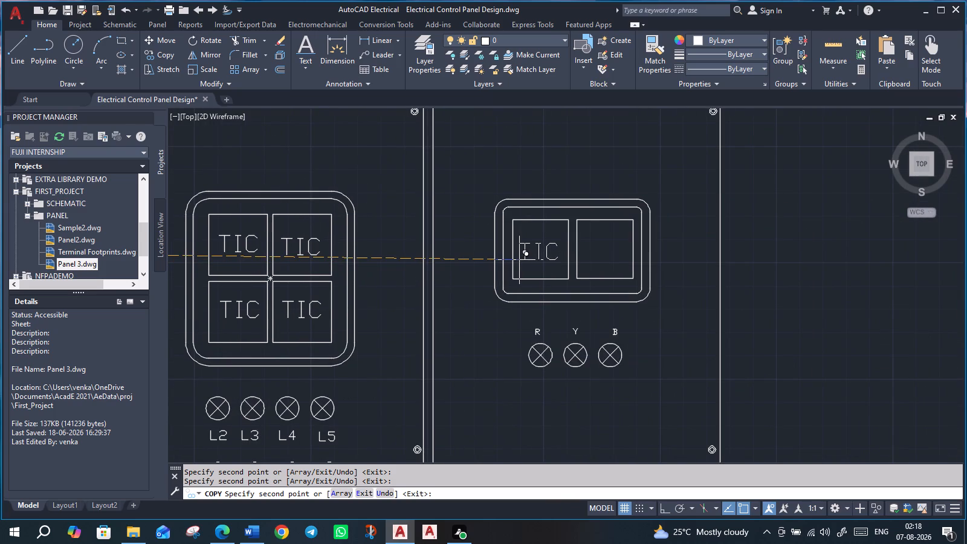
click(519, 260)
click(581, 259)
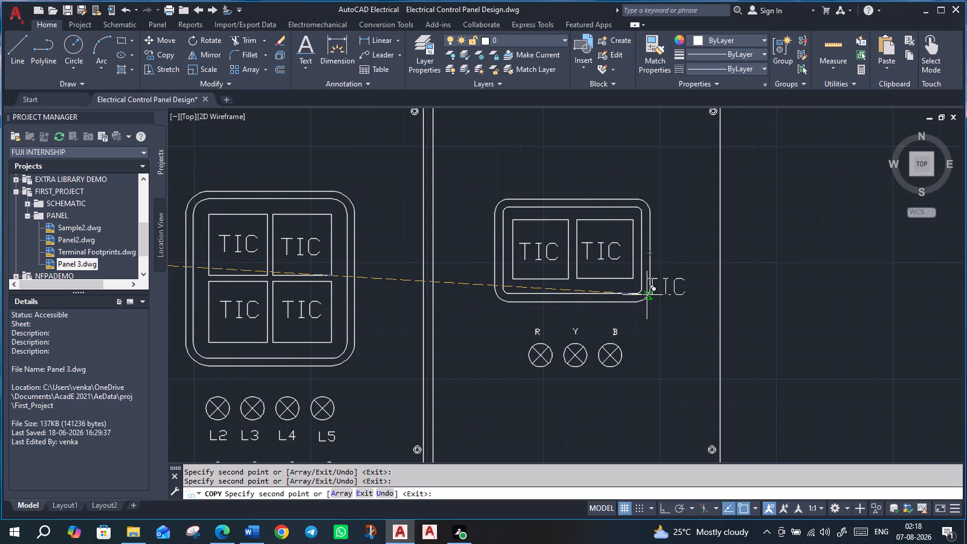
key(Escape)
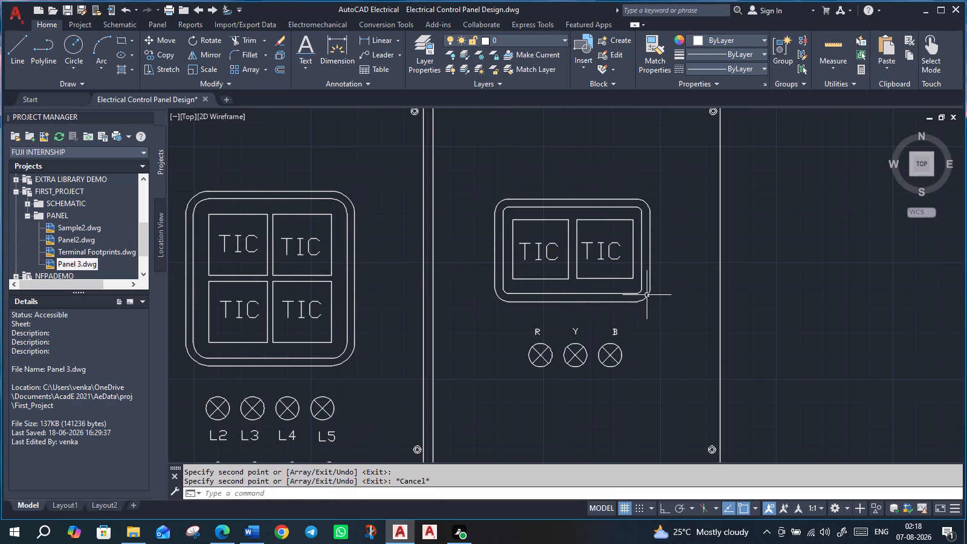
Change the TIC texts in the middle door's four squares to A1, A2 in the upper row and A3, A4 in the lower row.
click(238, 237)
double_click(238, 237)
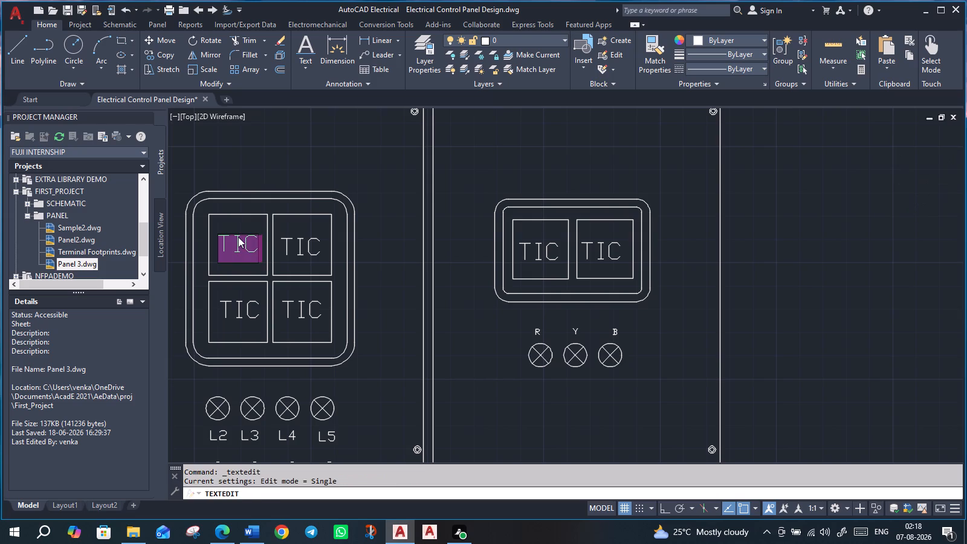
text(A1)
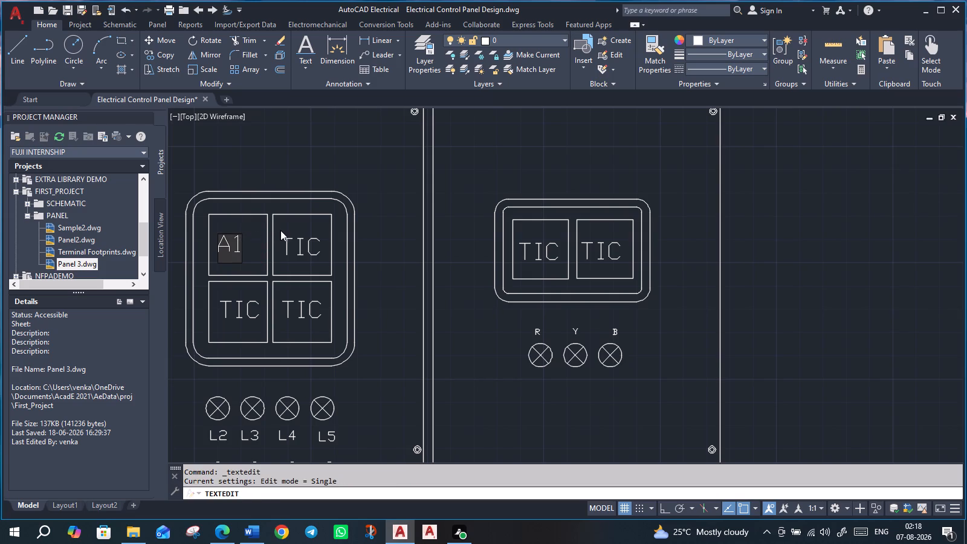
click(286, 238)
double_click(289, 238)
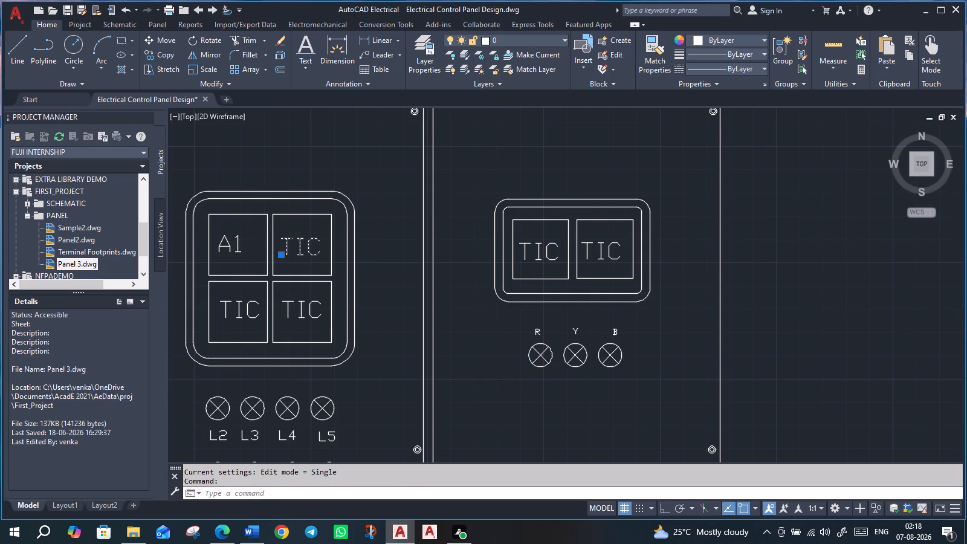
text(A2)
key(Return)
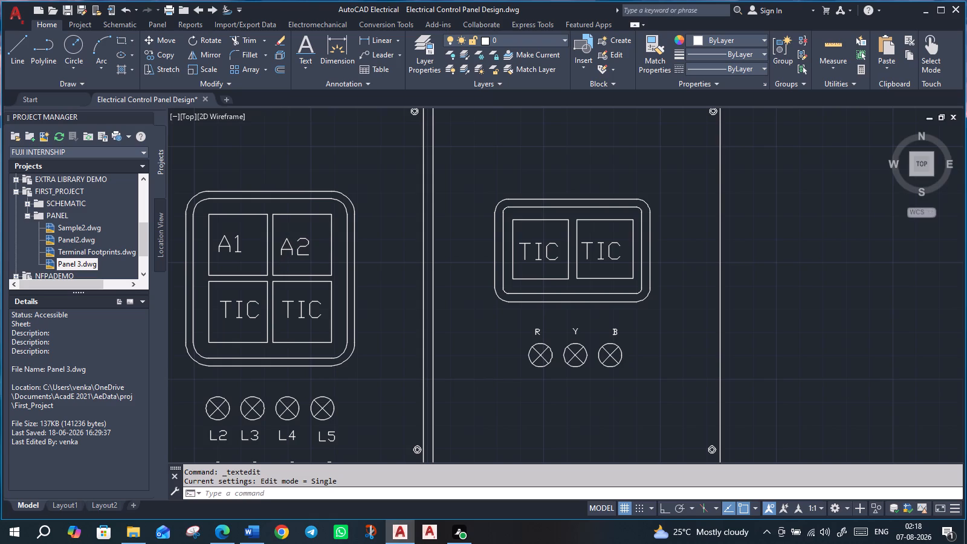
double_click(225, 303)
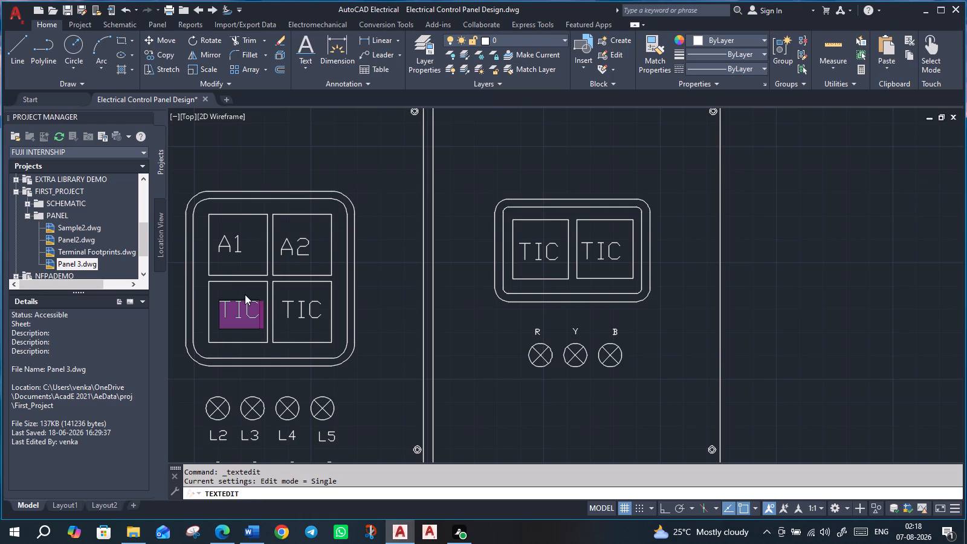
text(A3)
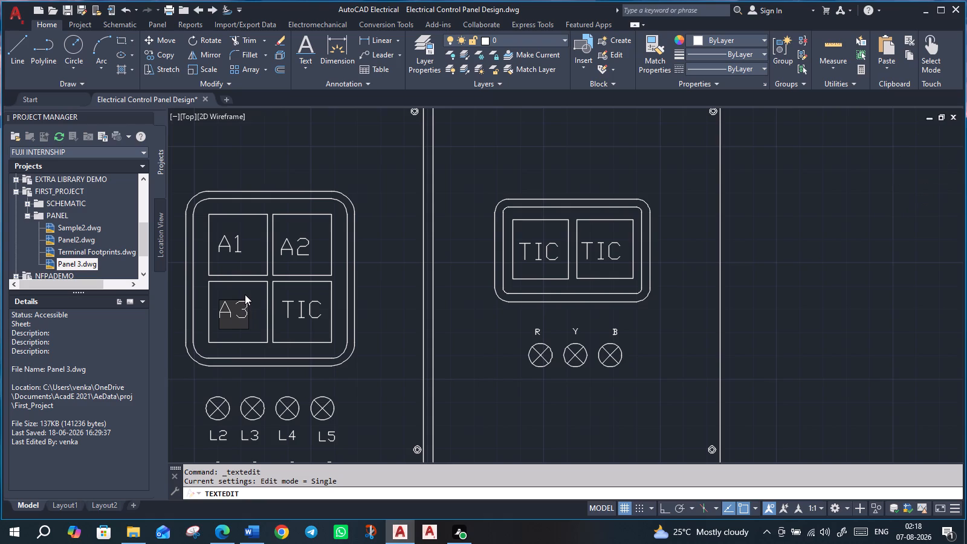
key(Return)
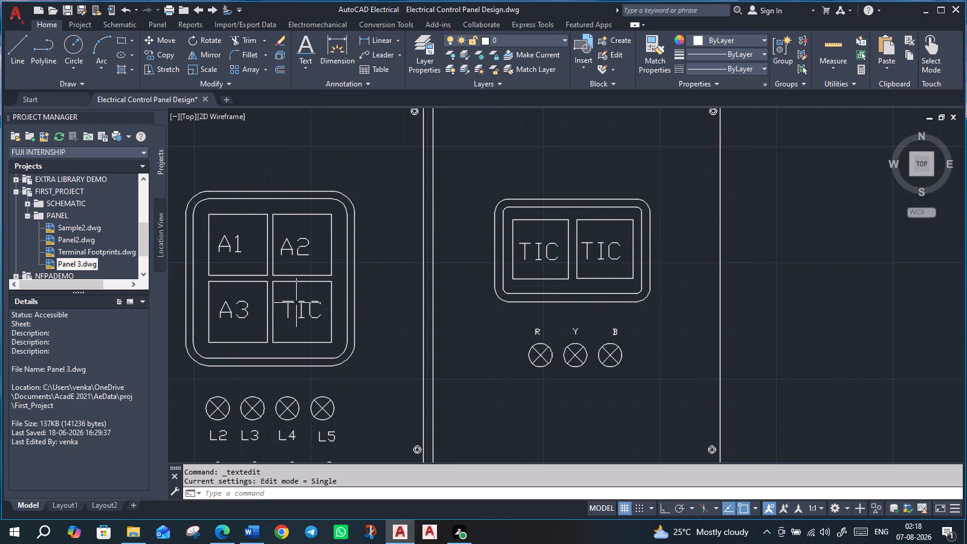
double_click(285, 300)
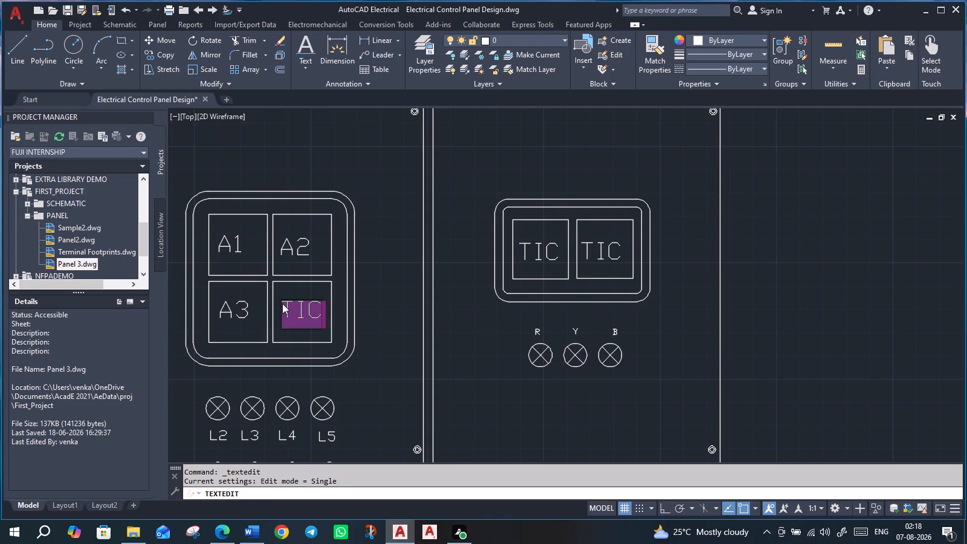
text(A4)
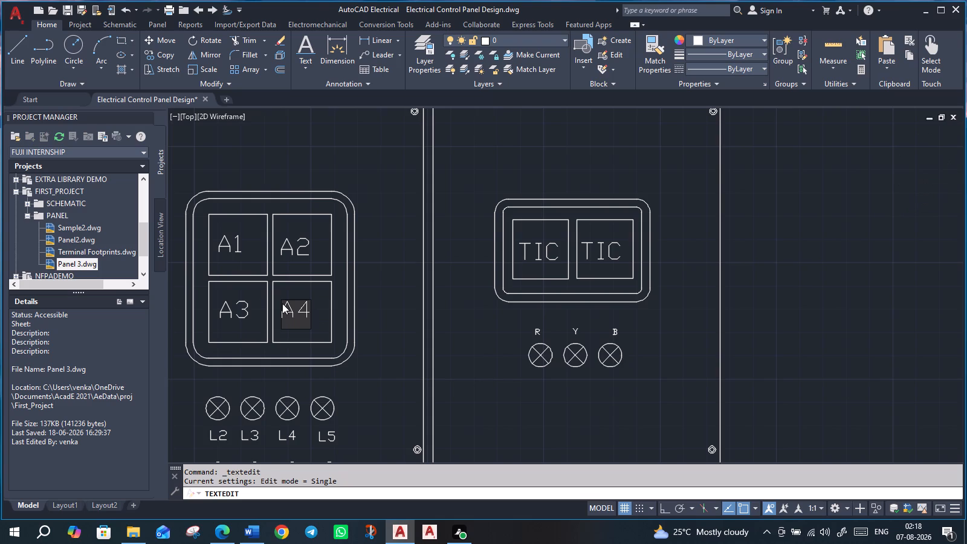
key(Return)
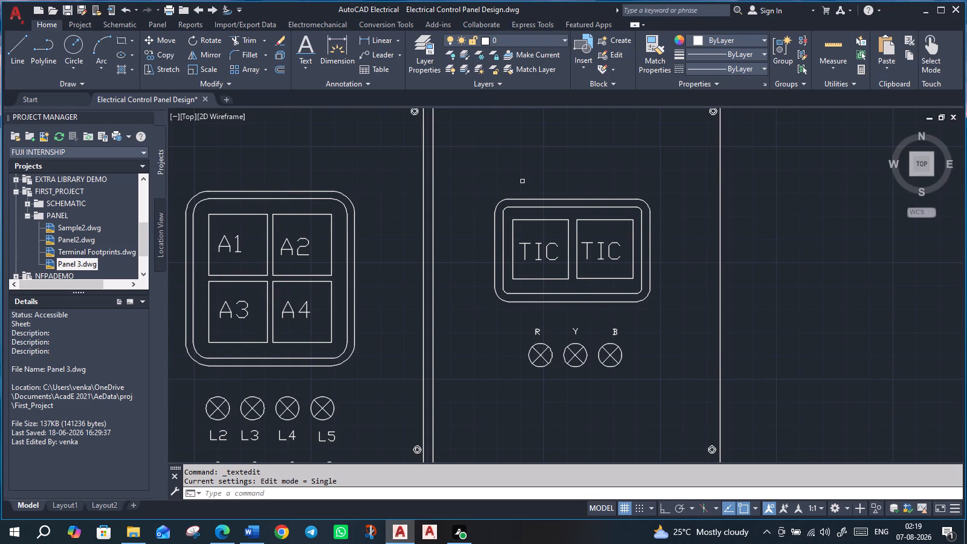
Change the two TIC texts in the third door's meter window to V in the first square and A in the second.
click(535, 245)
double_click(537, 243)
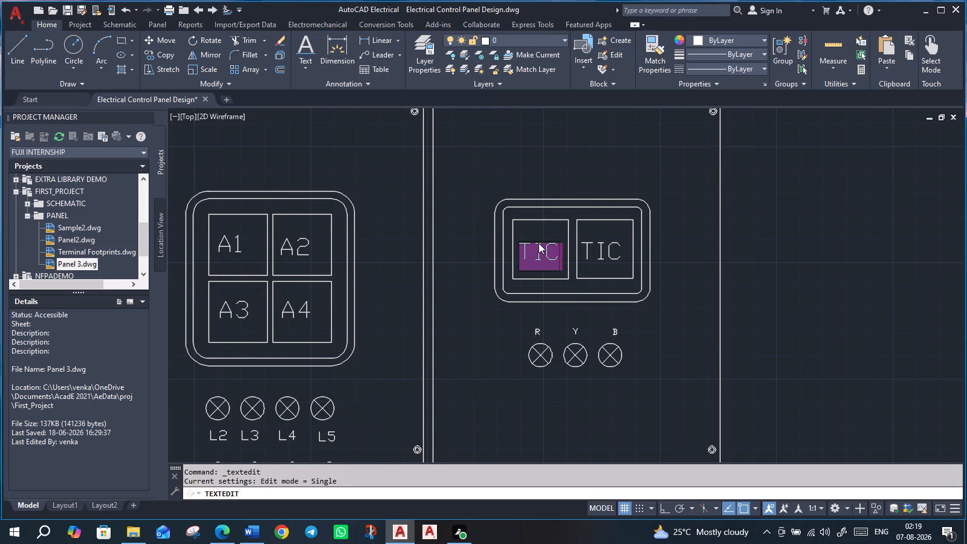
key(v)
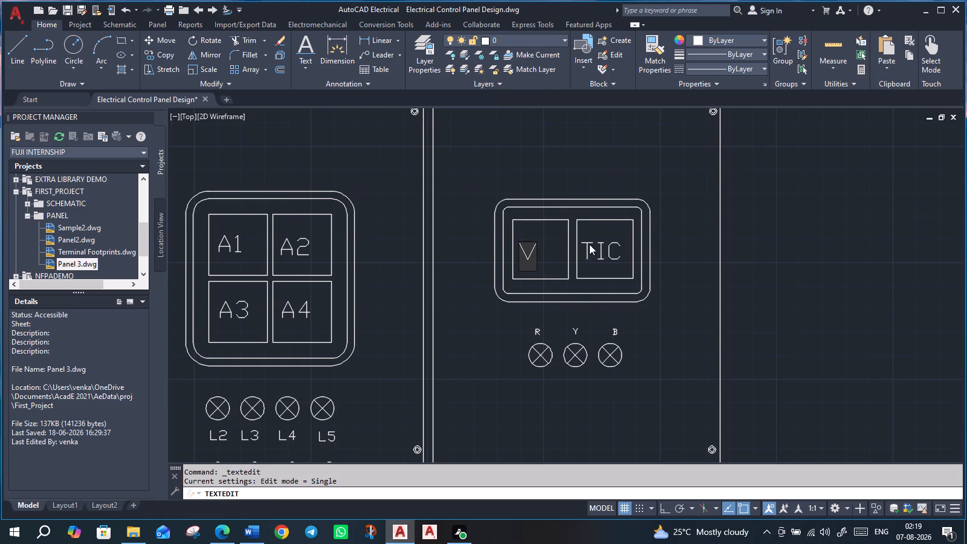
key(Return)
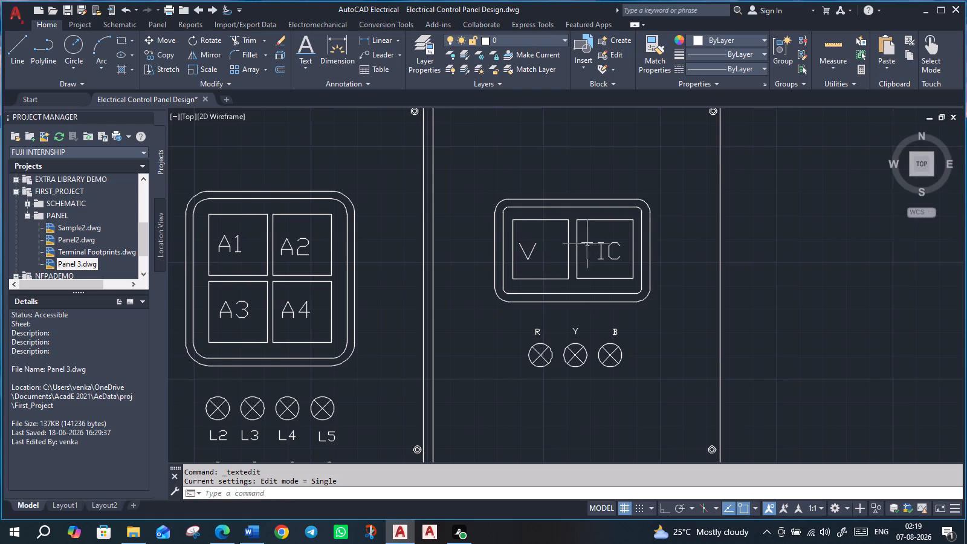
click(589, 245)
double_click(589, 245)
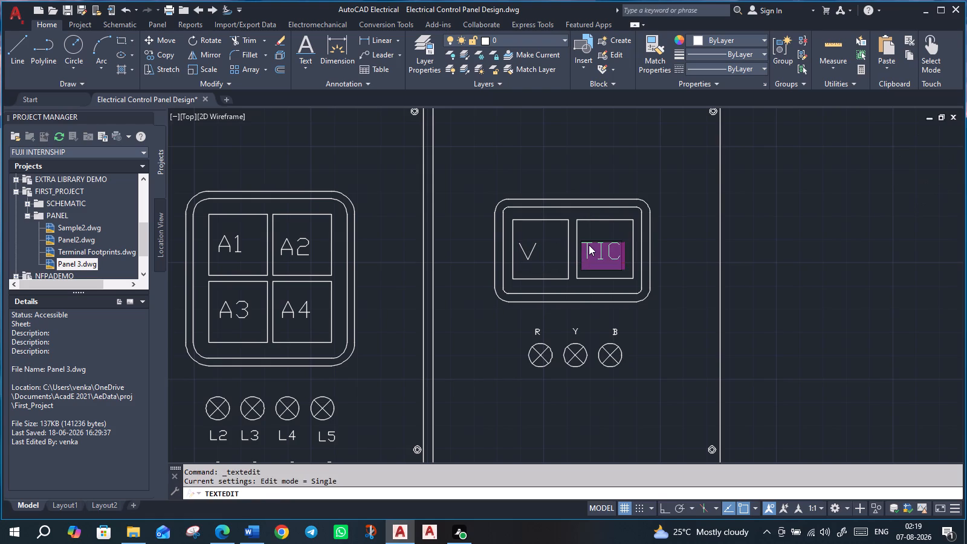
key(a)
key(Return)
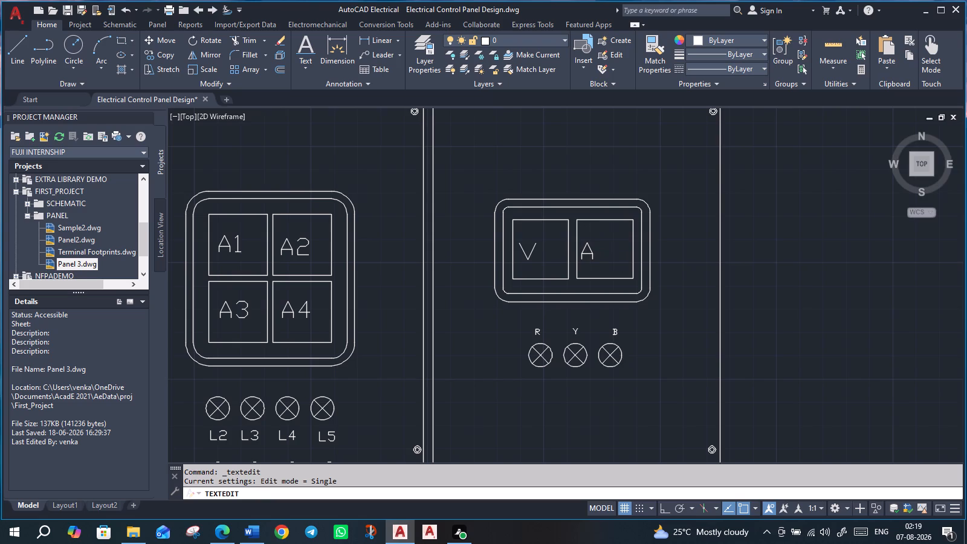
Move the V and A texts sideways toward the centres of their squares in the third door's meter window.
click(530, 259)
drag(520, 263, 526, 262)
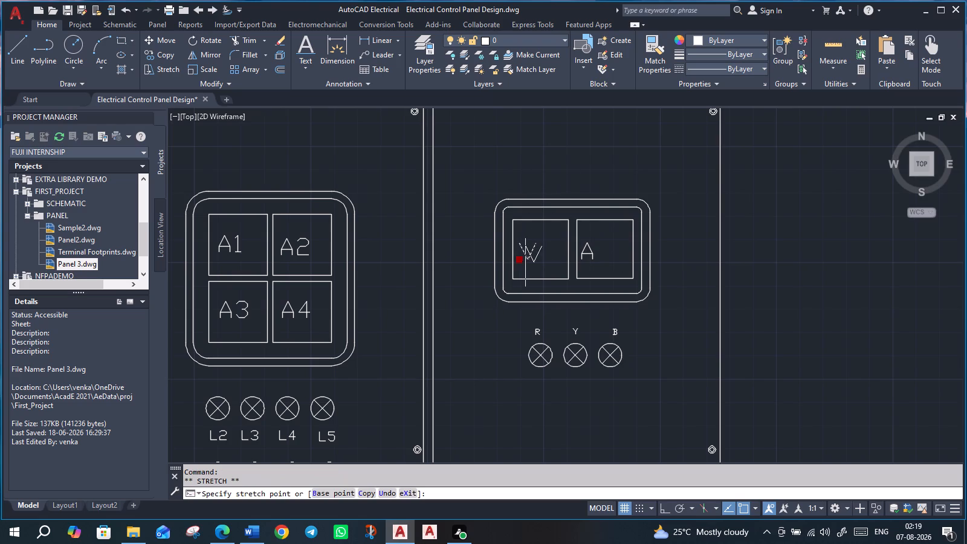
drag(526, 262, 529, 262)
click(529, 262)
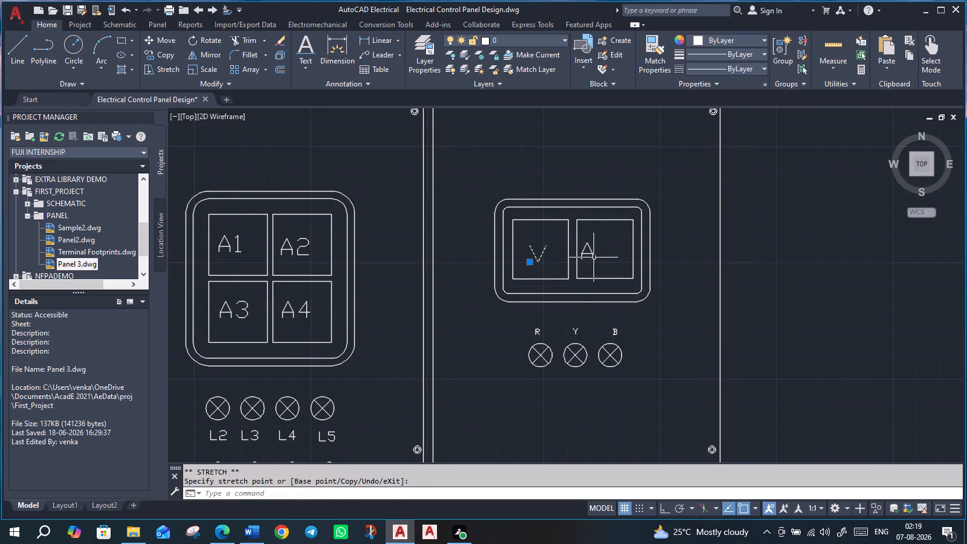
click(593, 257)
drag(580, 262, 600, 259)
click(600, 259)
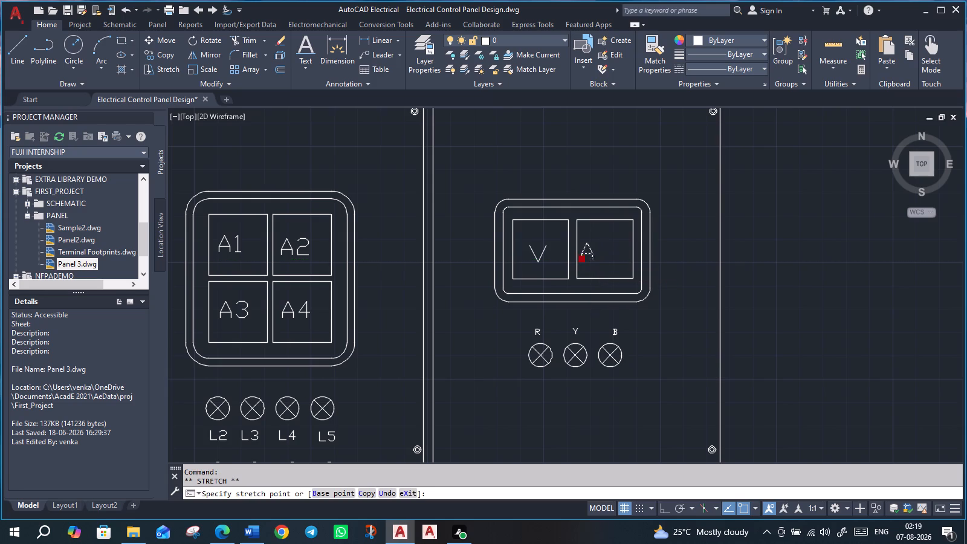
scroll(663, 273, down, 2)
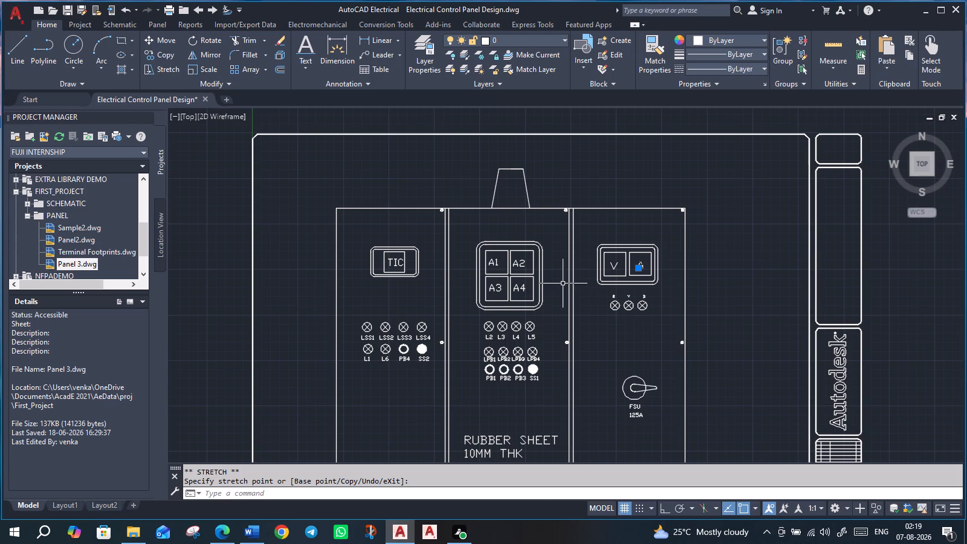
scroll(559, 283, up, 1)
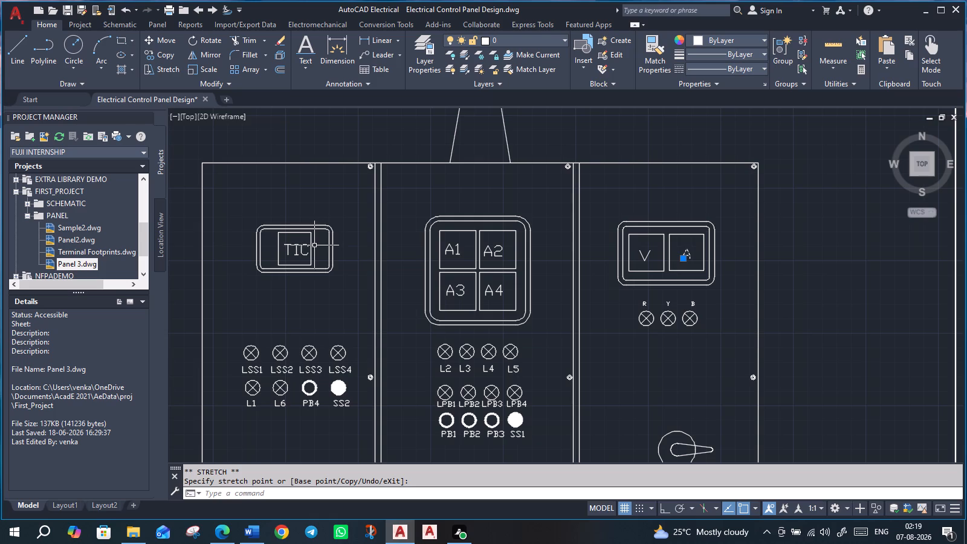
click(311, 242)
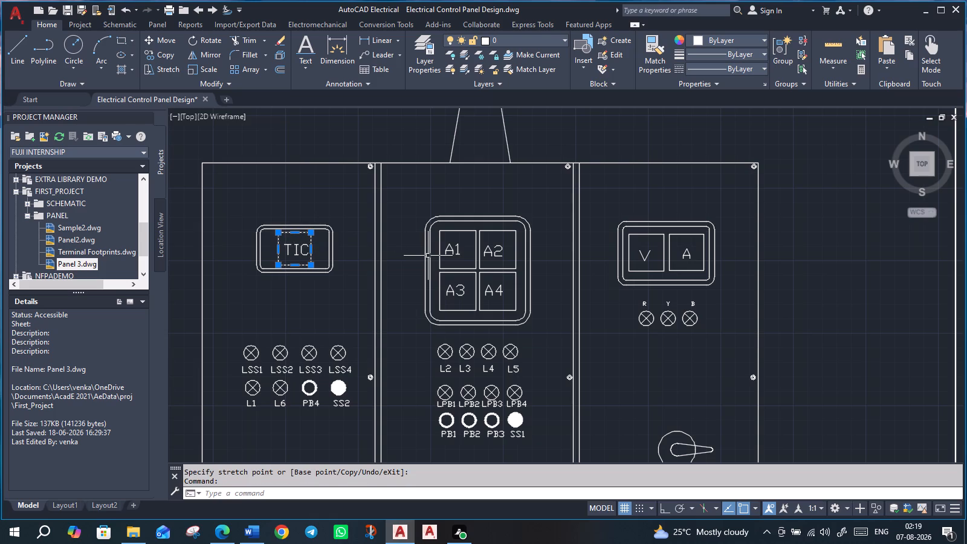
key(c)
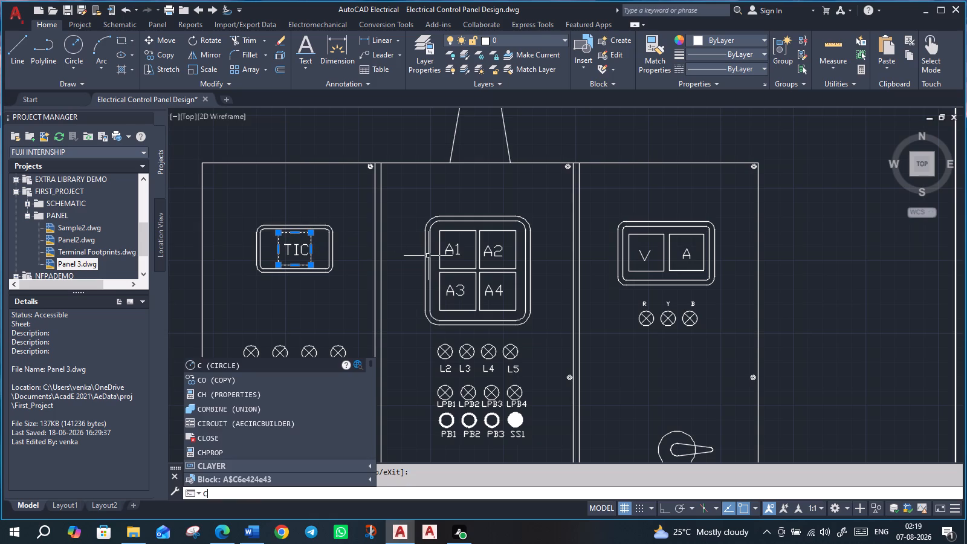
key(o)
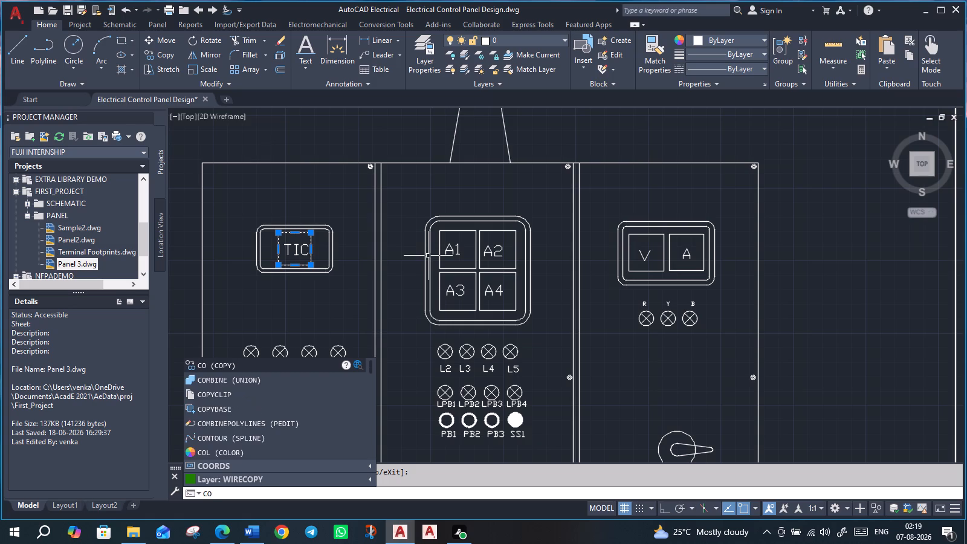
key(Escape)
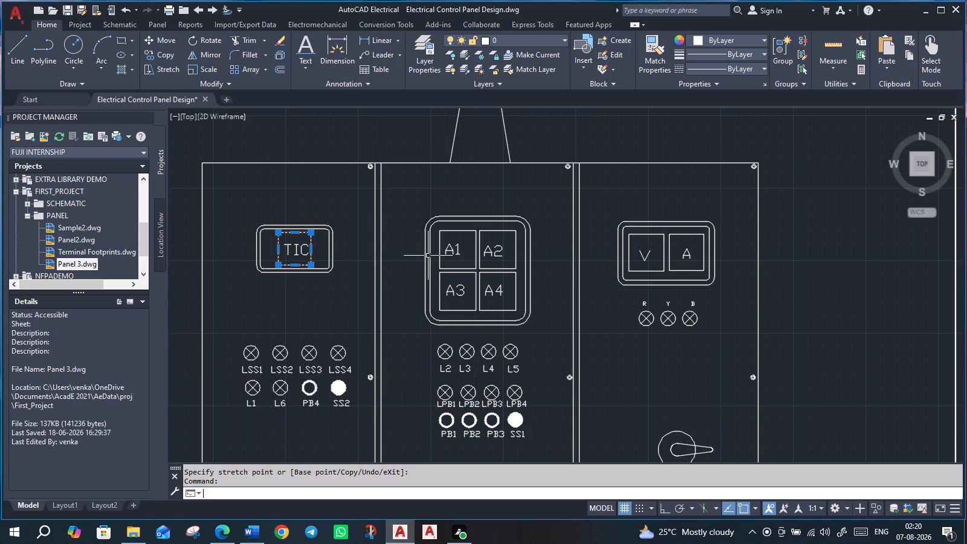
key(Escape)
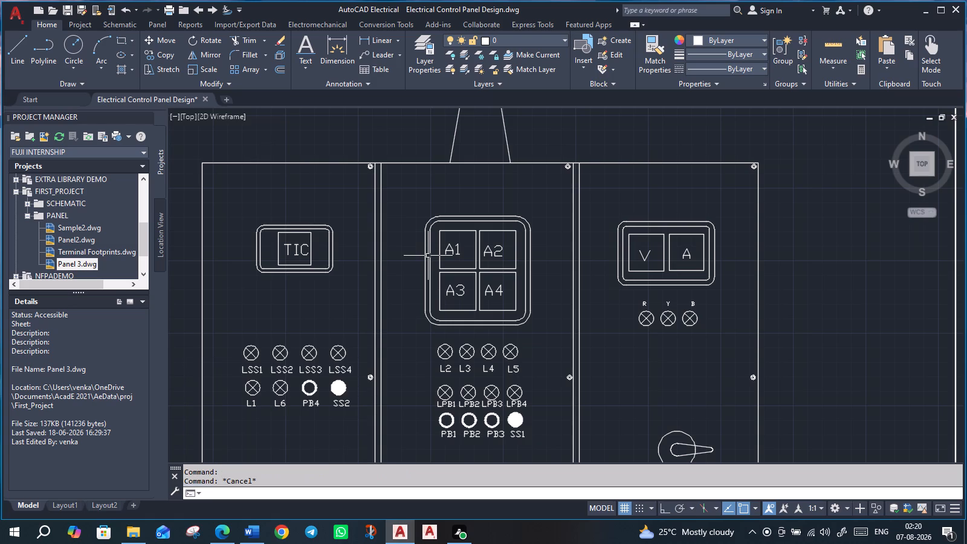
Draw a small, roughly square rectangle below the R lamp on the third door, above the FSU switch.
click(120, 39)
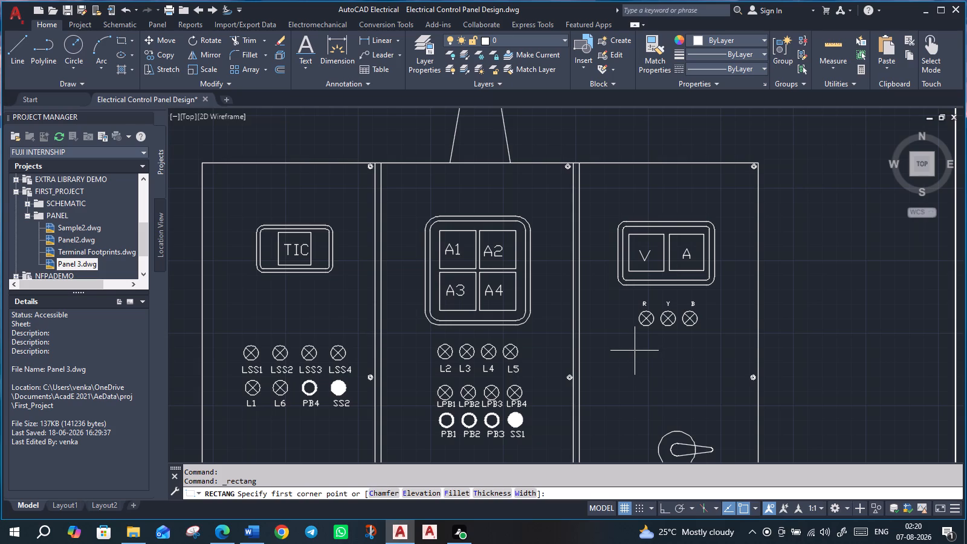
click(635, 351)
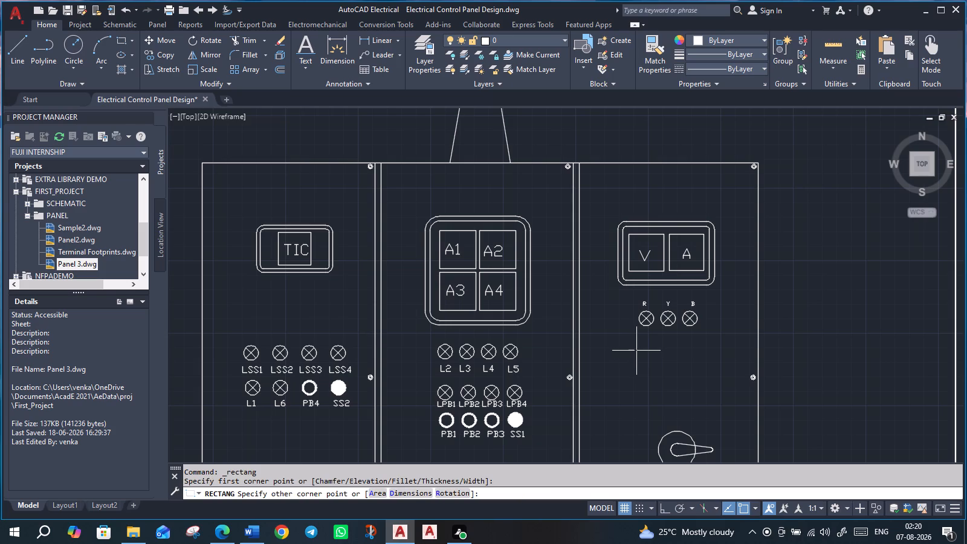
click(662, 380)
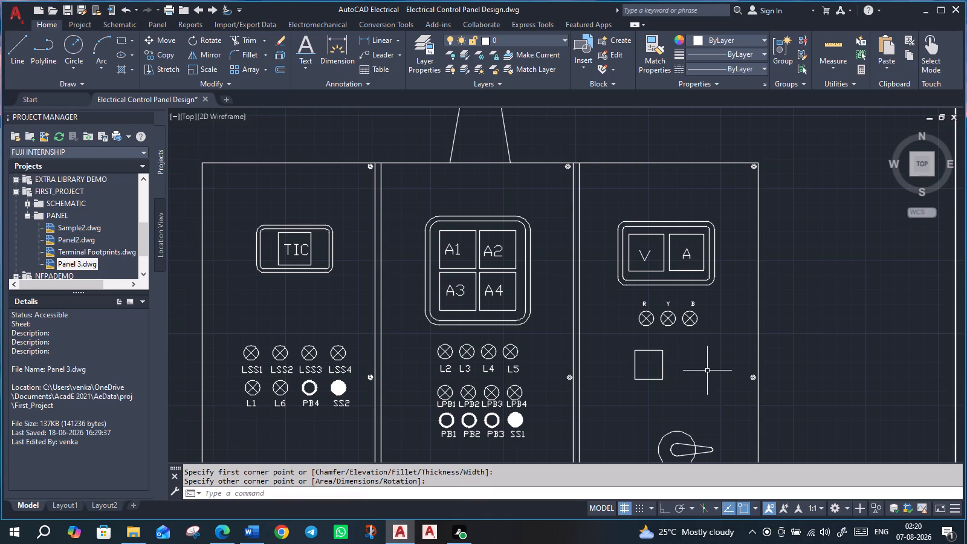
Copy the small rectangle from its centre horizontally to a spot below the B lamp on the third door.
click(621, 340)
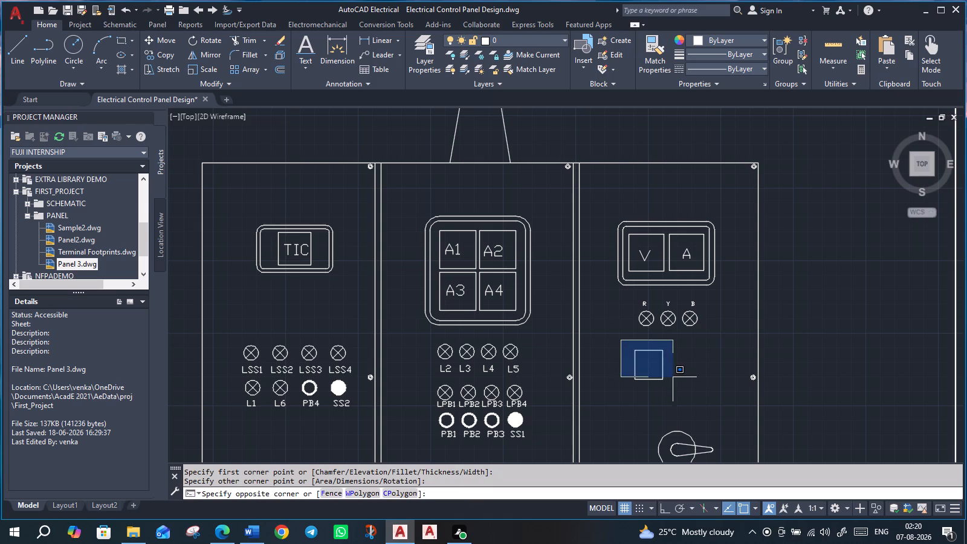
click(671, 399)
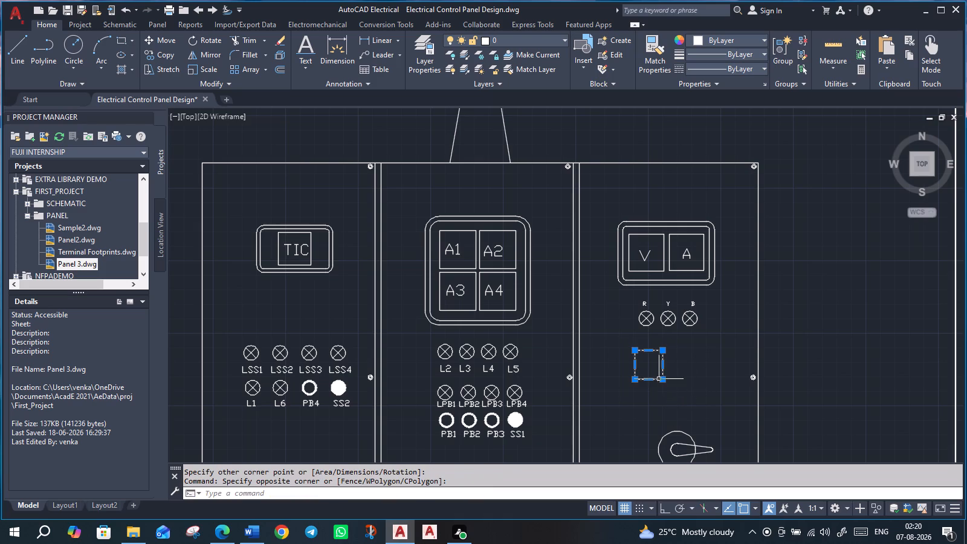
text(CO)
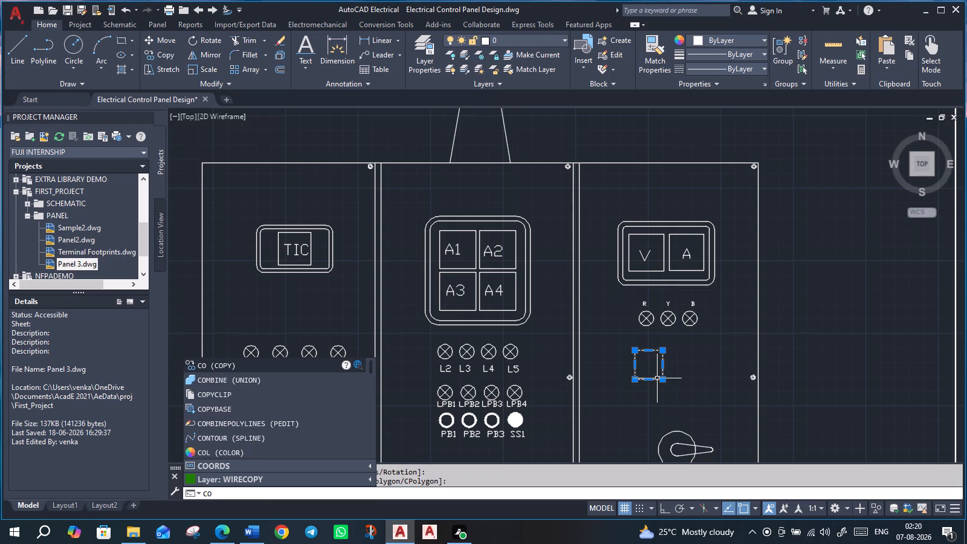
key(Return)
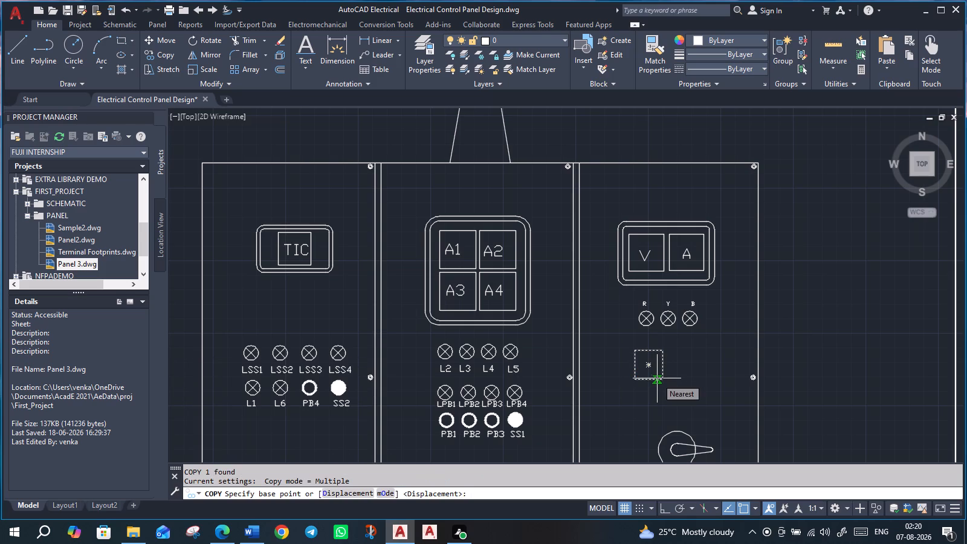
click(648, 366)
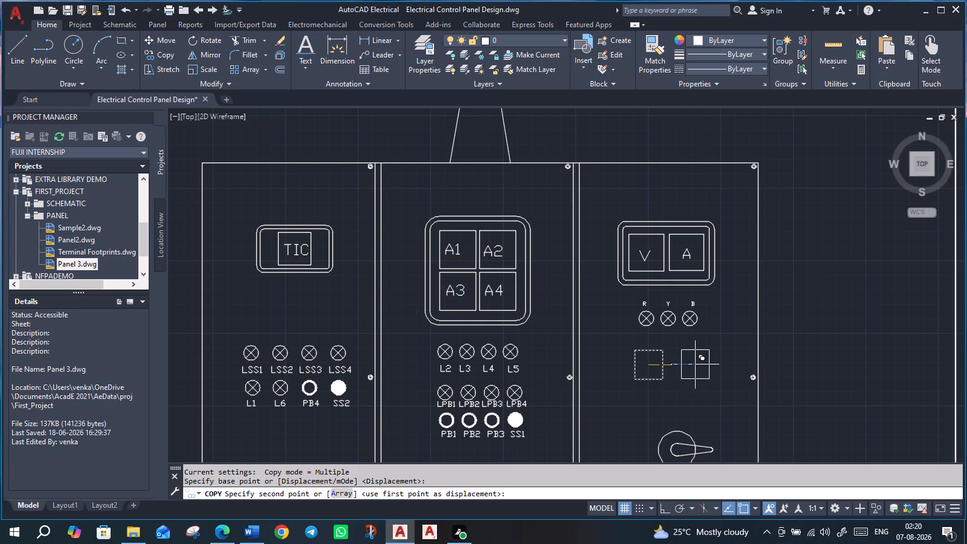
click(695, 364)
key(Escape)
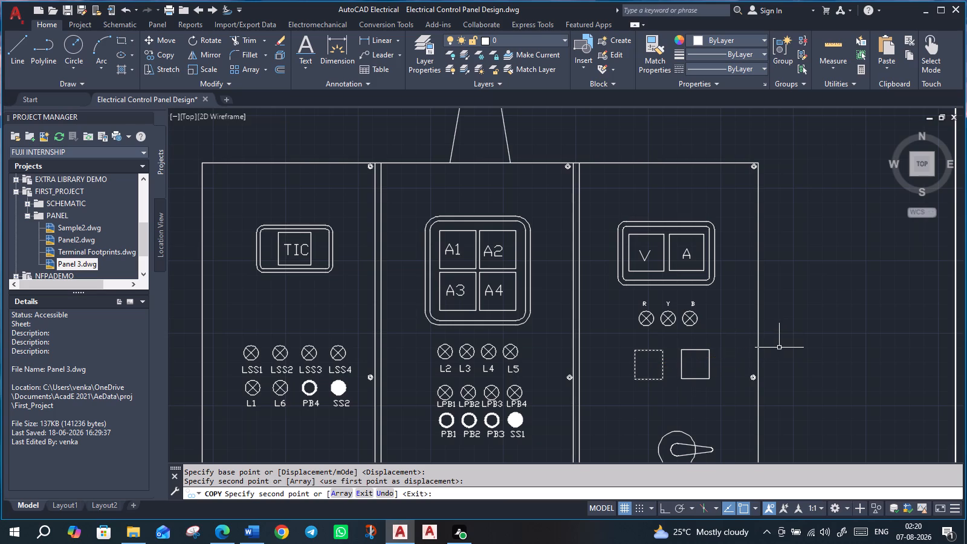
scroll(706, 405, up, 1)
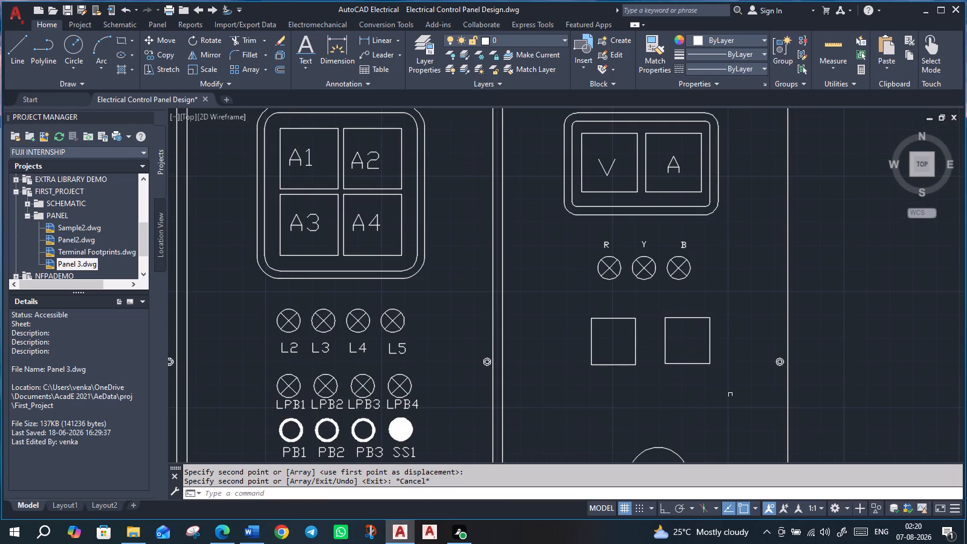
Scale down both small squares on the third door slightly, using the lower-left corner of the first square as base point.
click(738, 388)
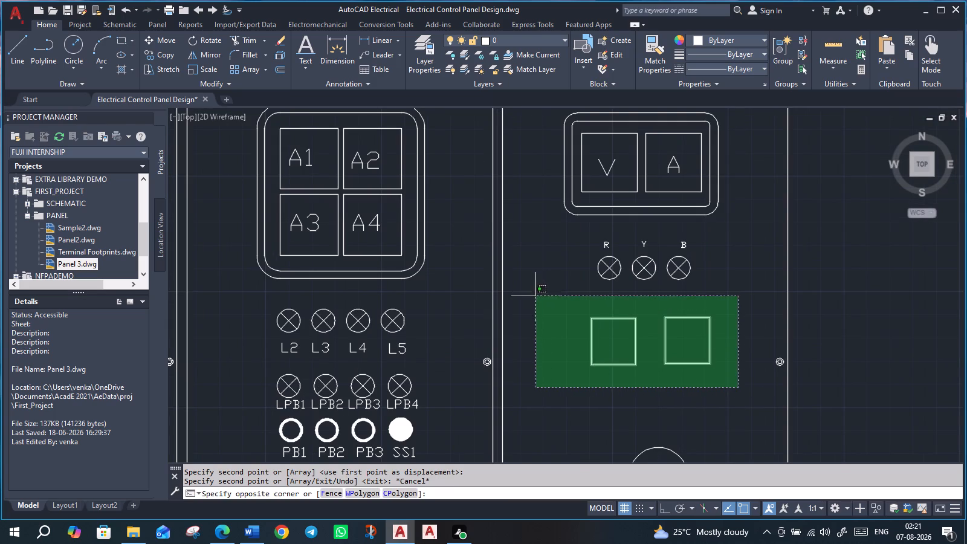
click(535, 296)
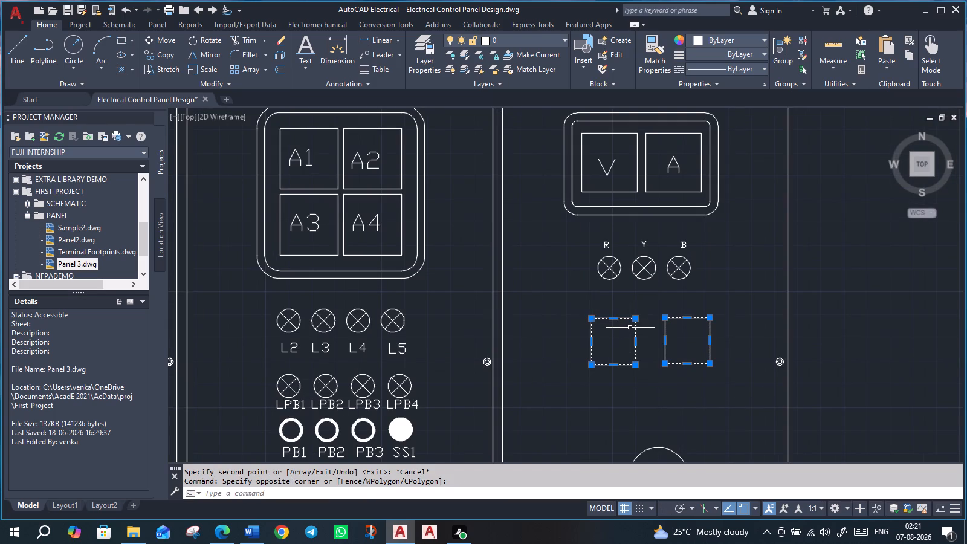
text(SC)
key(Return)
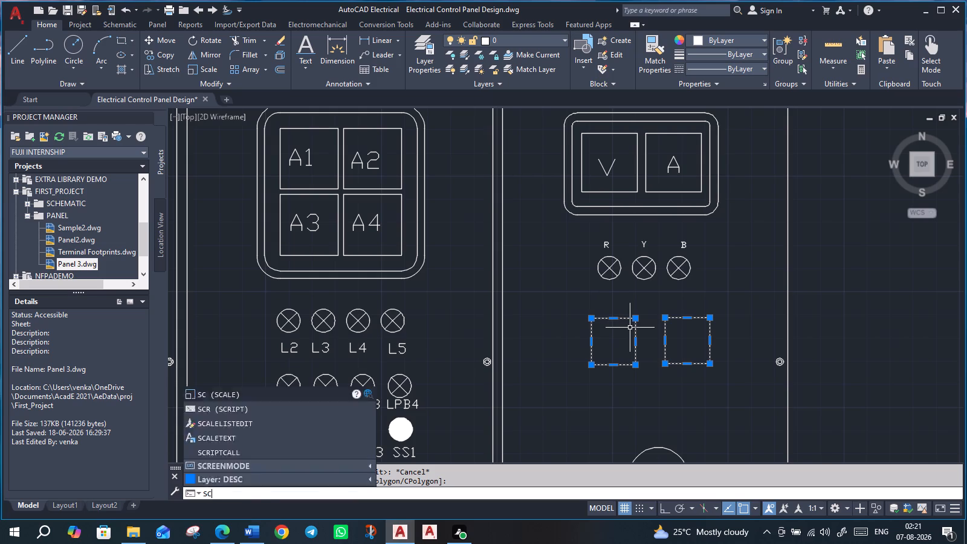
click(593, 366)
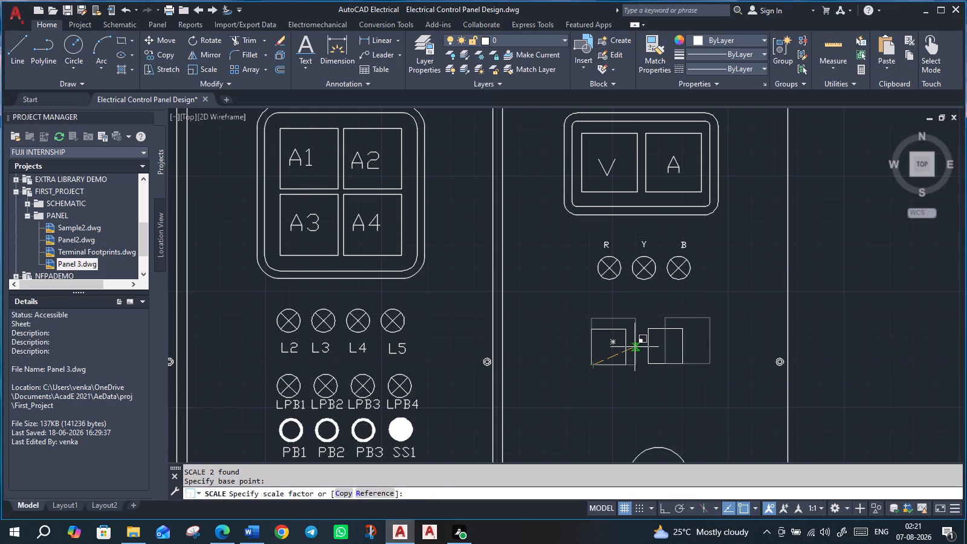
click(638, 347)
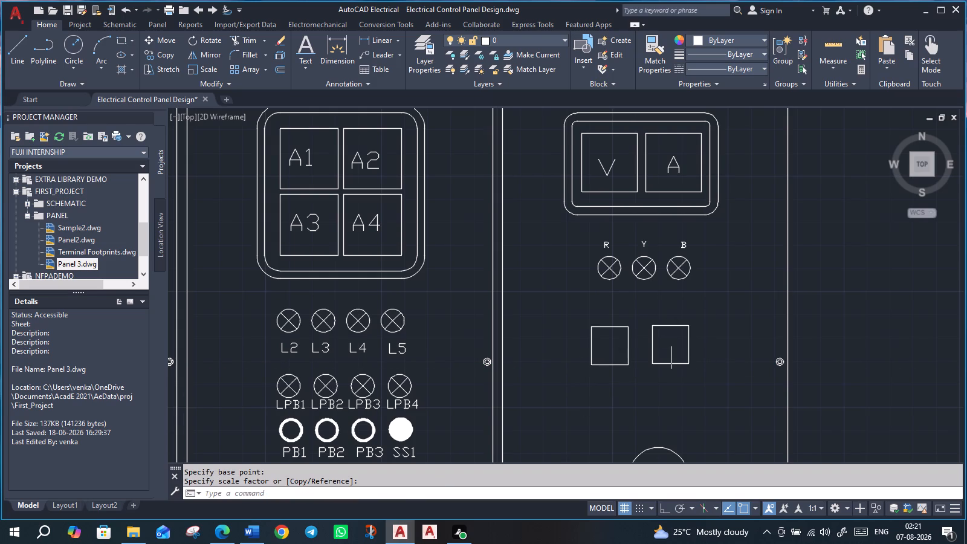
Move the two small squares together slightly up and to the right so they sit better beneath the R, Y, B lamps.
click(578, 308)
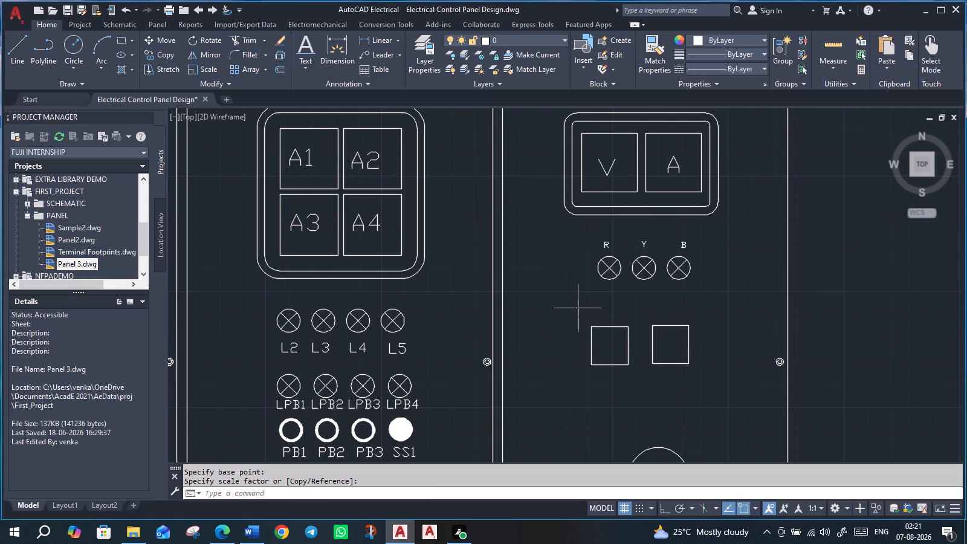
click(760, 390)
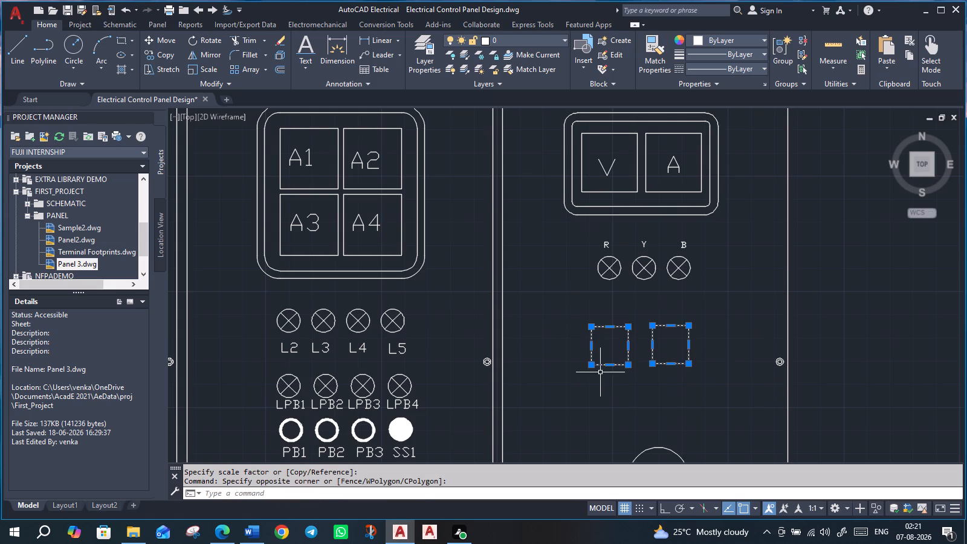
key(m)
key(Return)
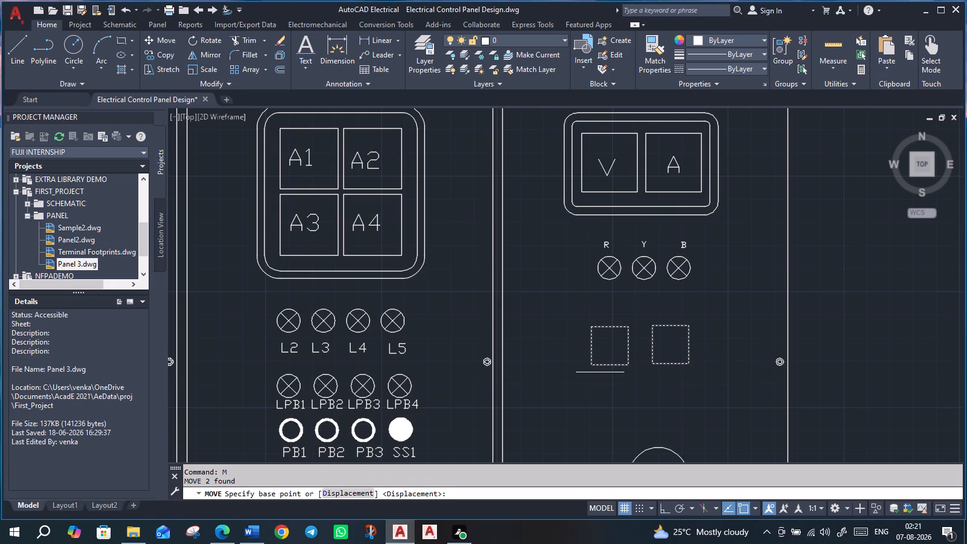
click(593, 364)
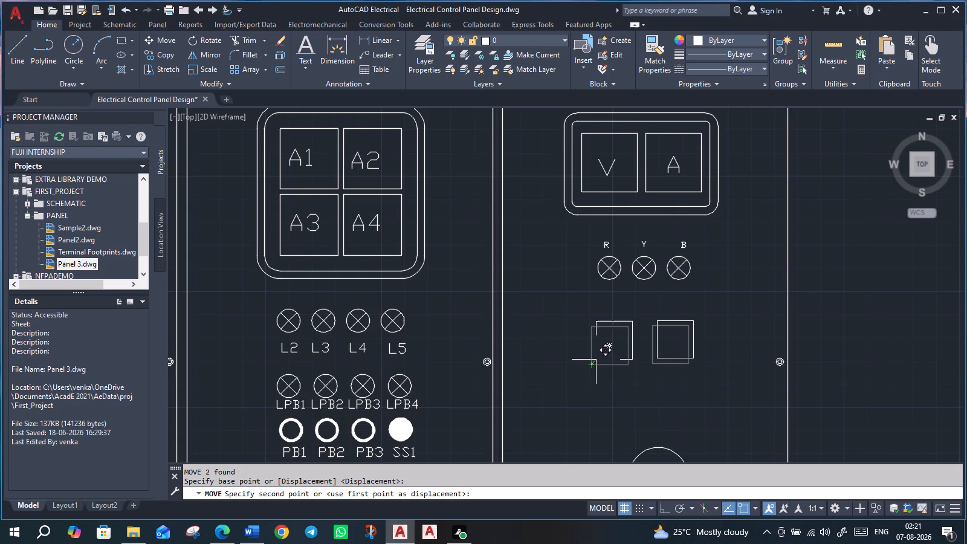
click(596, 360)
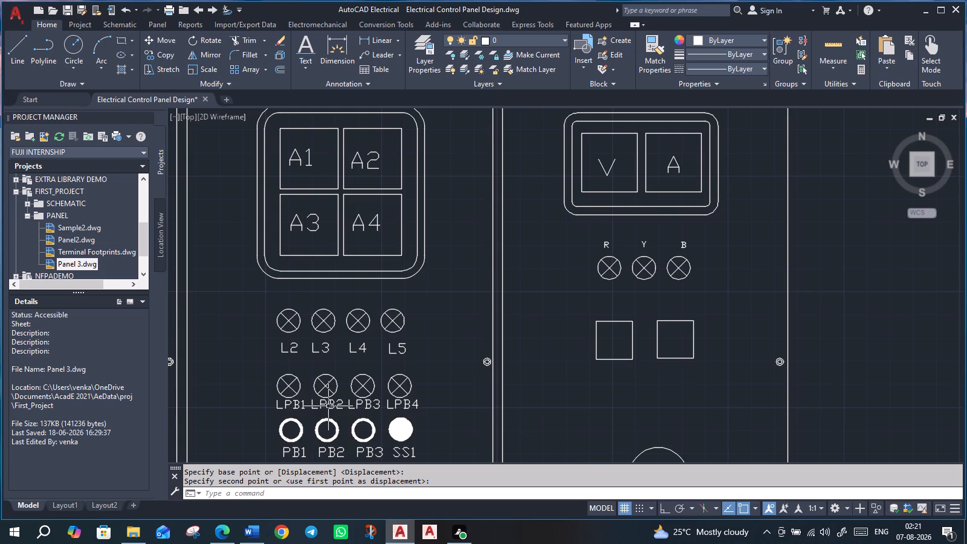
Draw a circle of about 0.22 radius at the centre of the first small square and a similar one in the second.
click(80, 48)
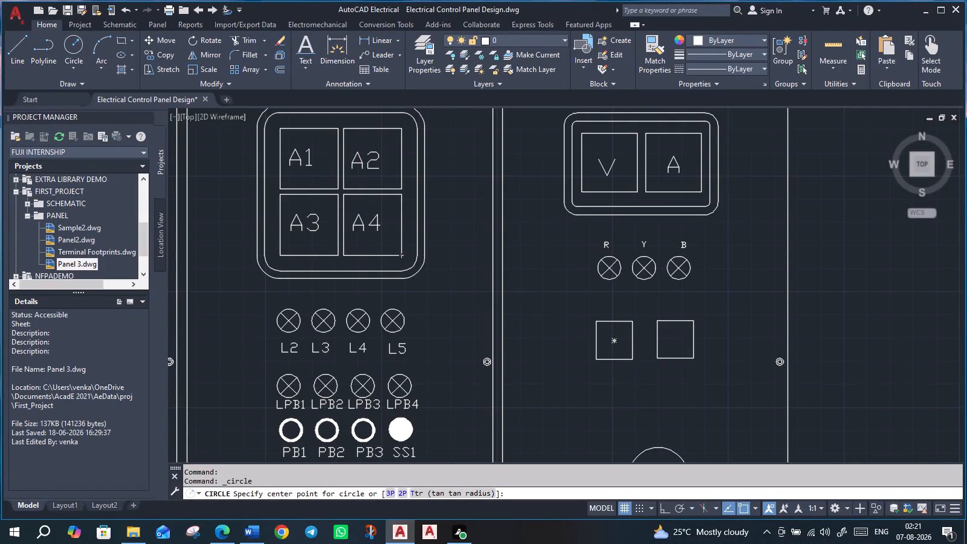
click(615, 342)
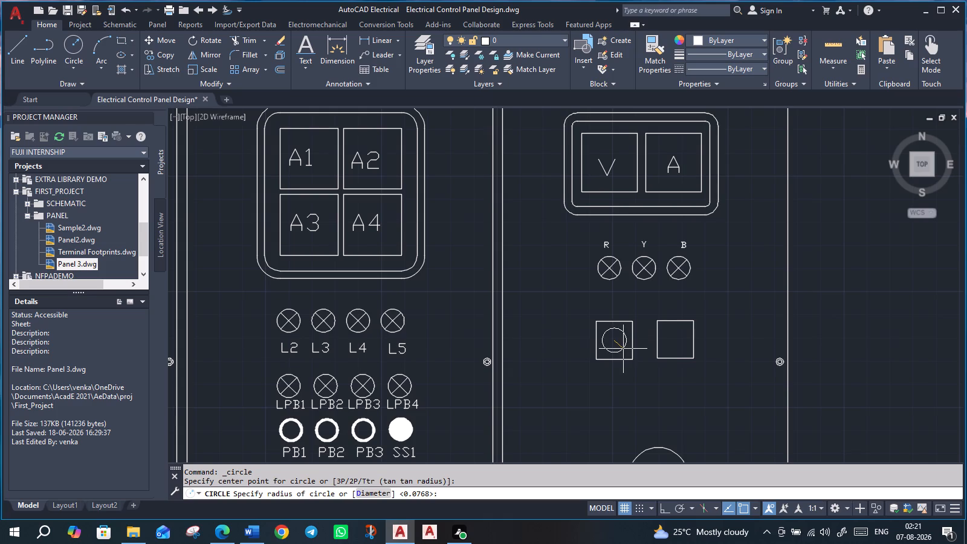
click(622, 347)
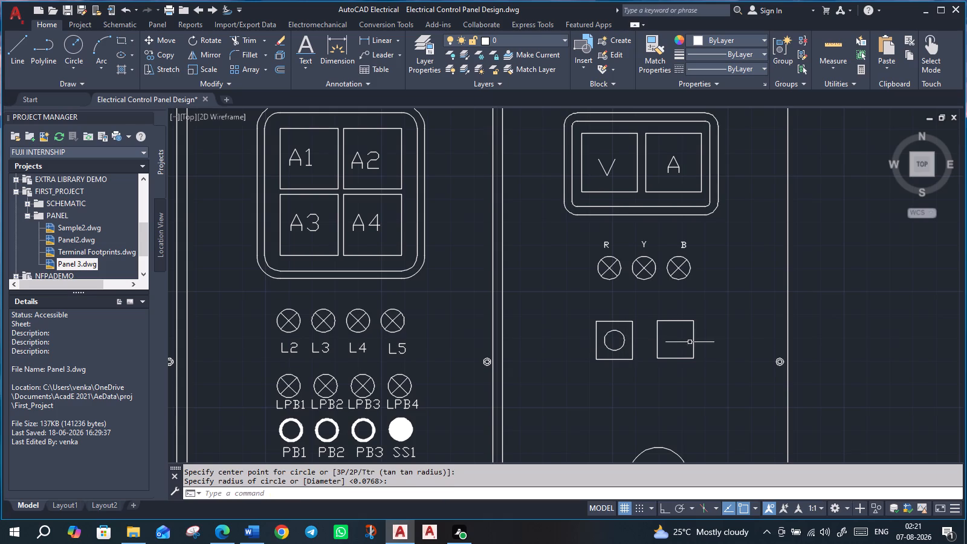
click(76, 48)
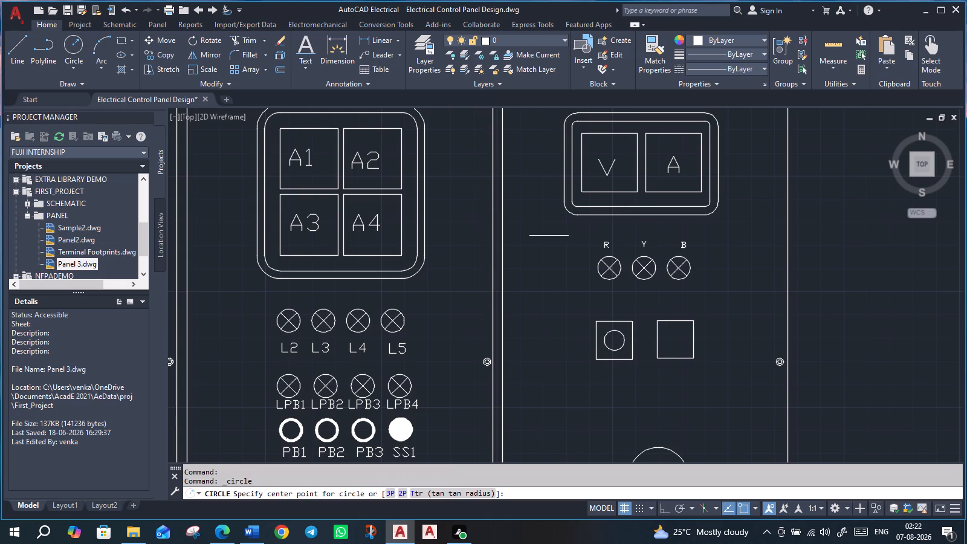
click(674, 340)
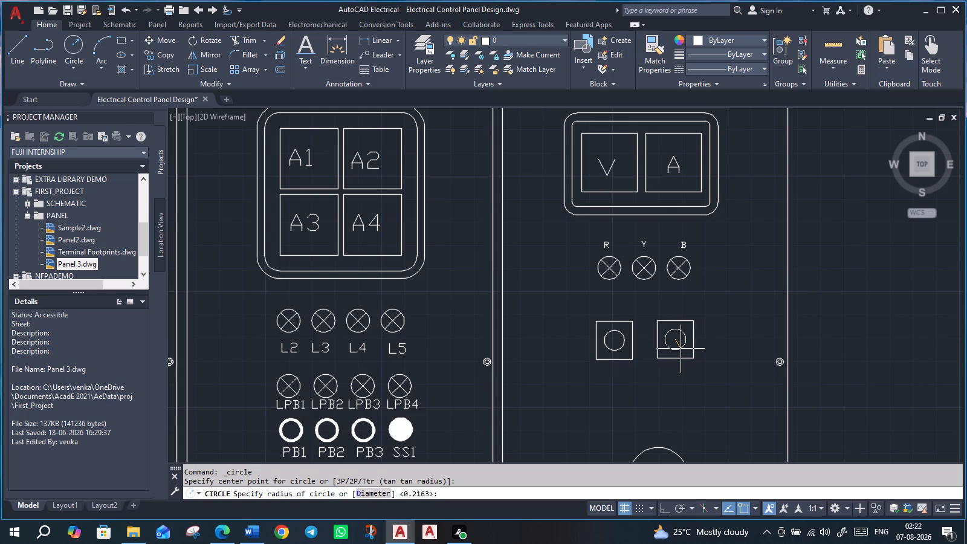
click(681, 348)
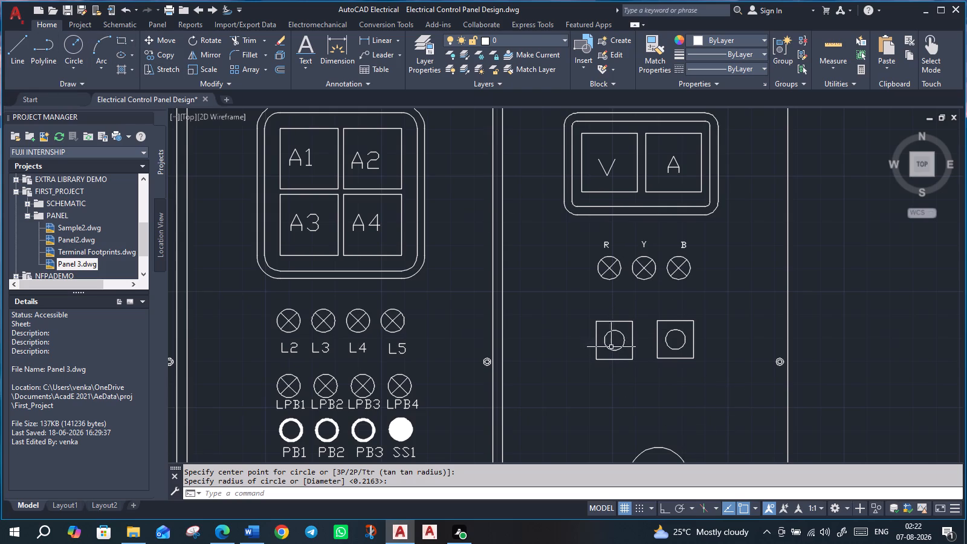
Draw a narrow upright rectangle through the circle in each small square, spanning nearly the square's full height, as the switch handle.
click(117, 39)
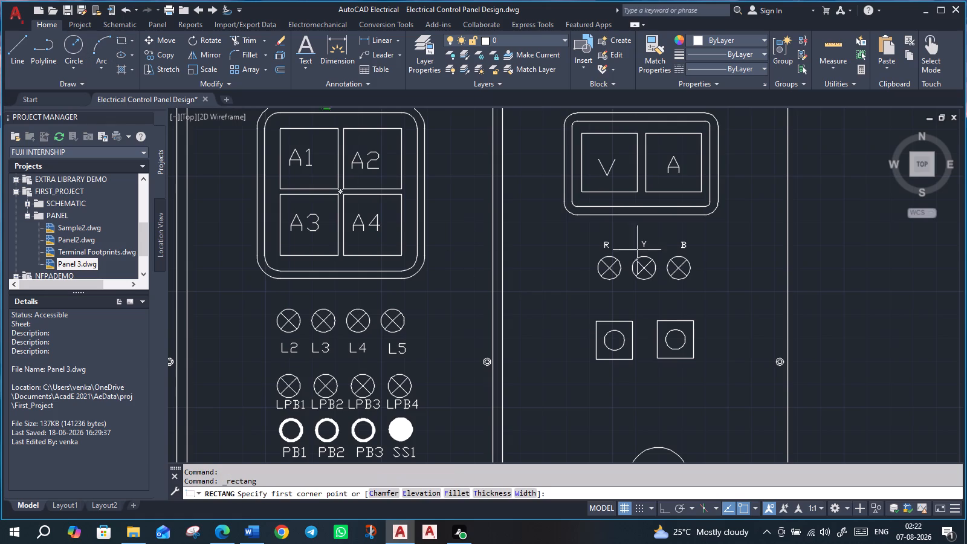
scroll(620, 329, up, 1)
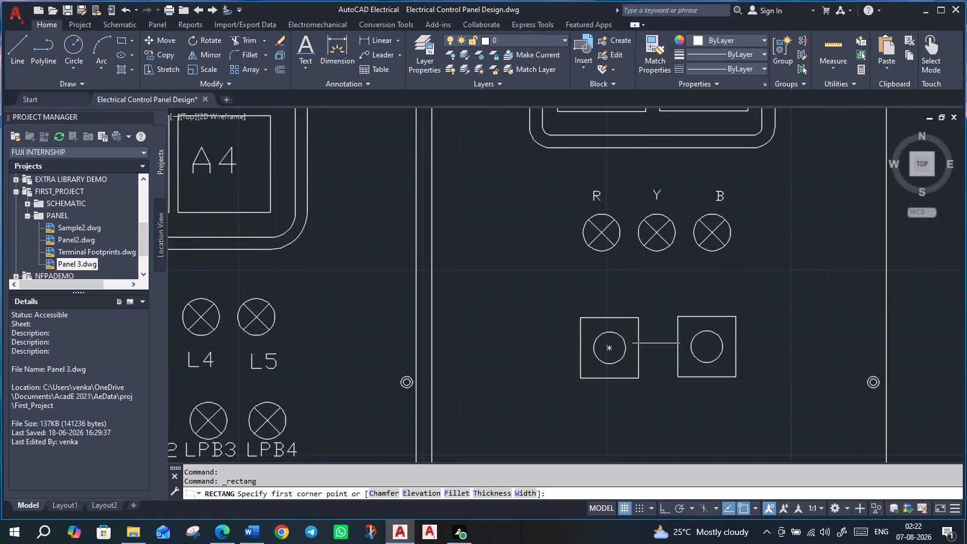
scroll(623, 345, up, 1)
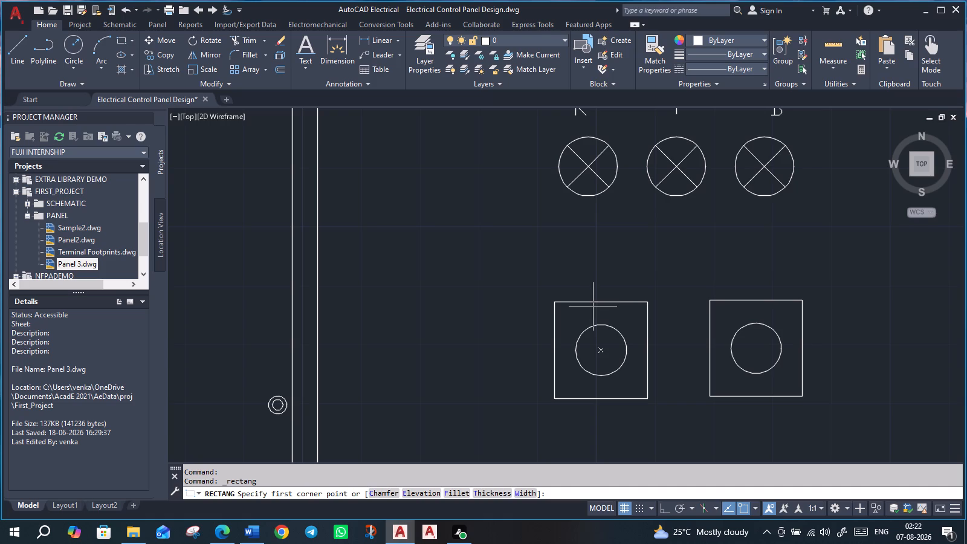
click(593, 306)
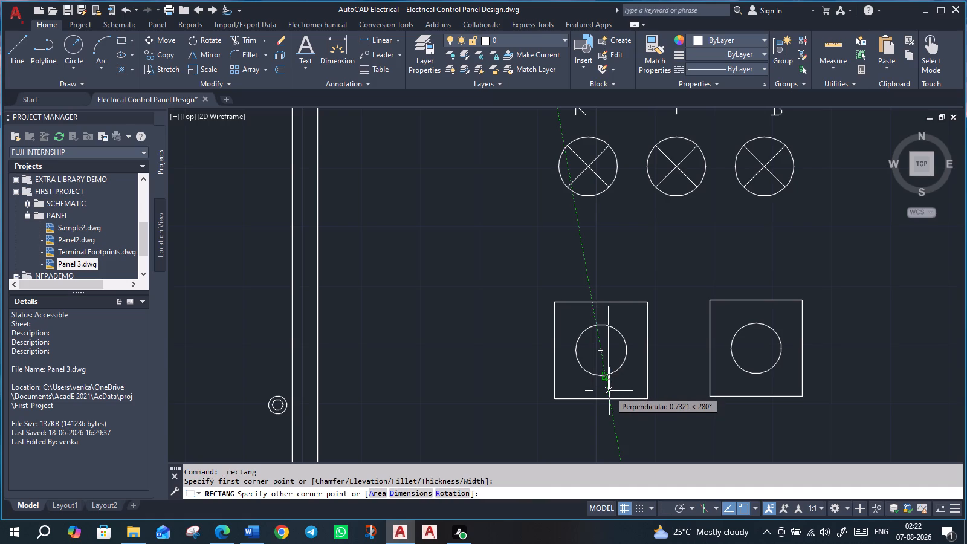
click(609, 395)
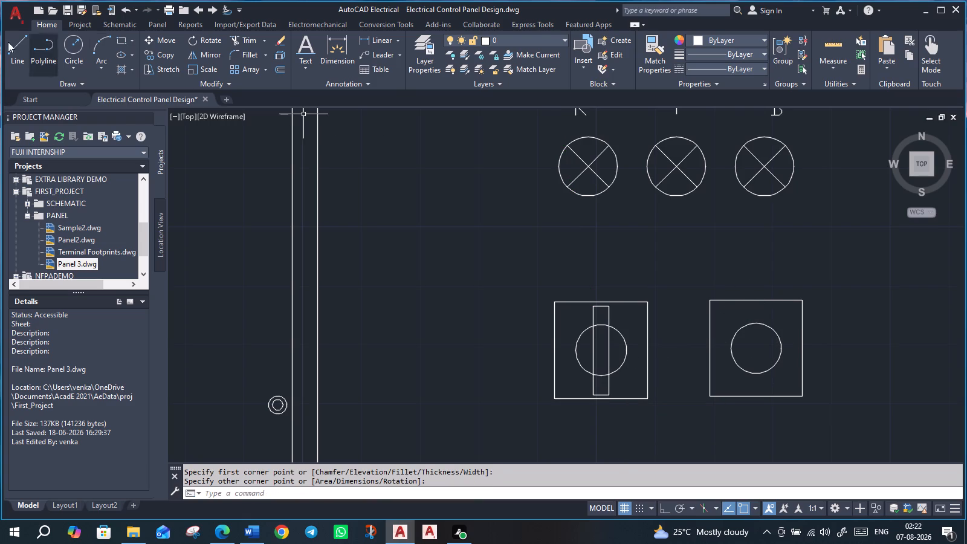
click(124, 38)
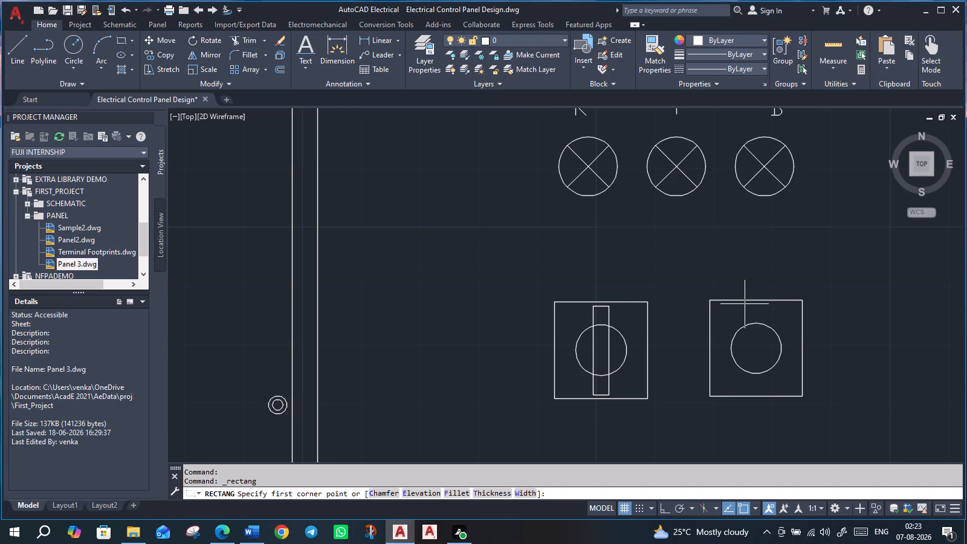
click(745, 305)
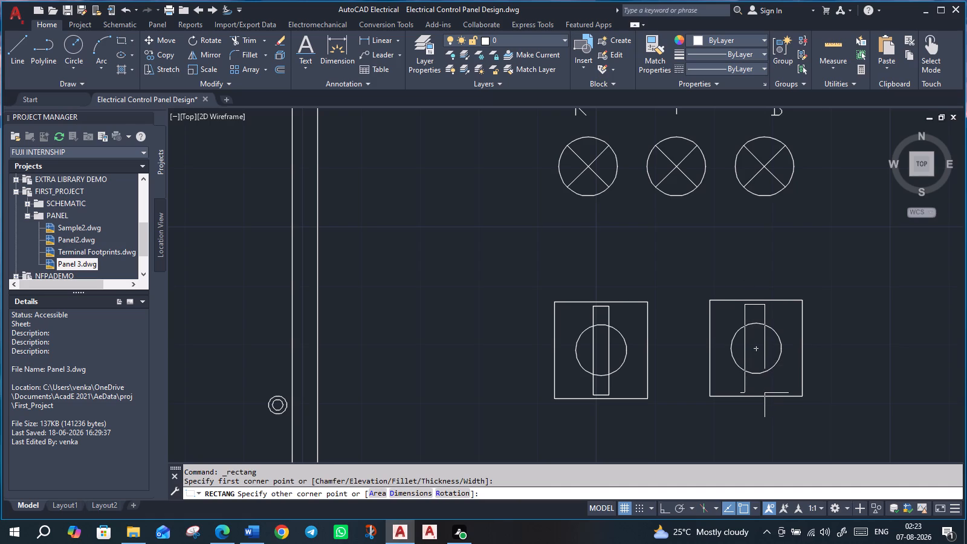
click(765, 393)
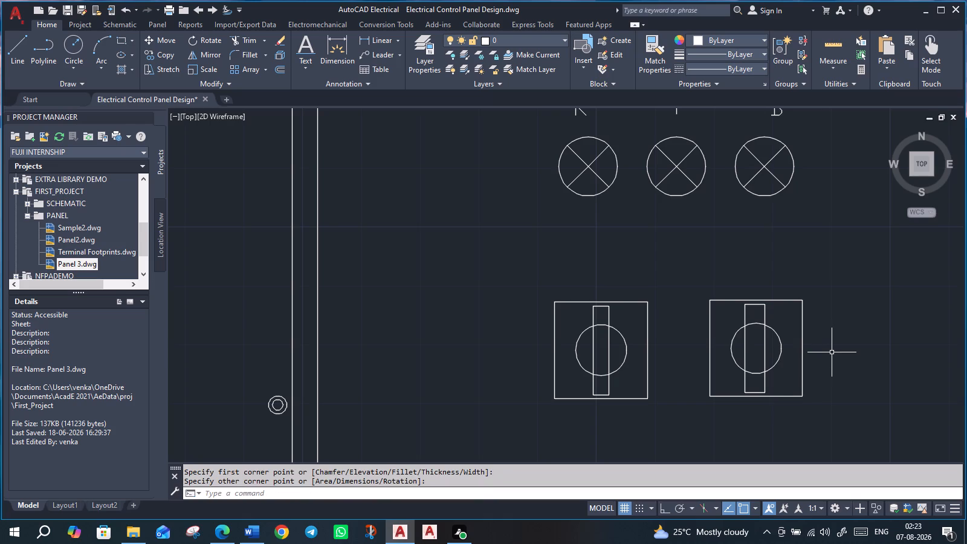
Copy the FSU label from beneath the rotary switch to below each of the two small square switches, keeping both copies level.
scroll(832, 352, down, 3)
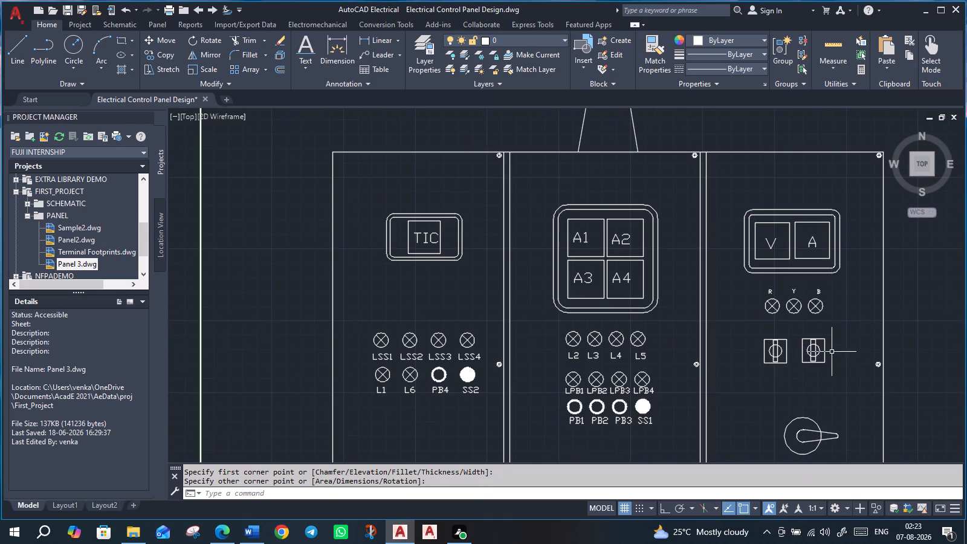
middle_drag(860, 393, 762, 319)
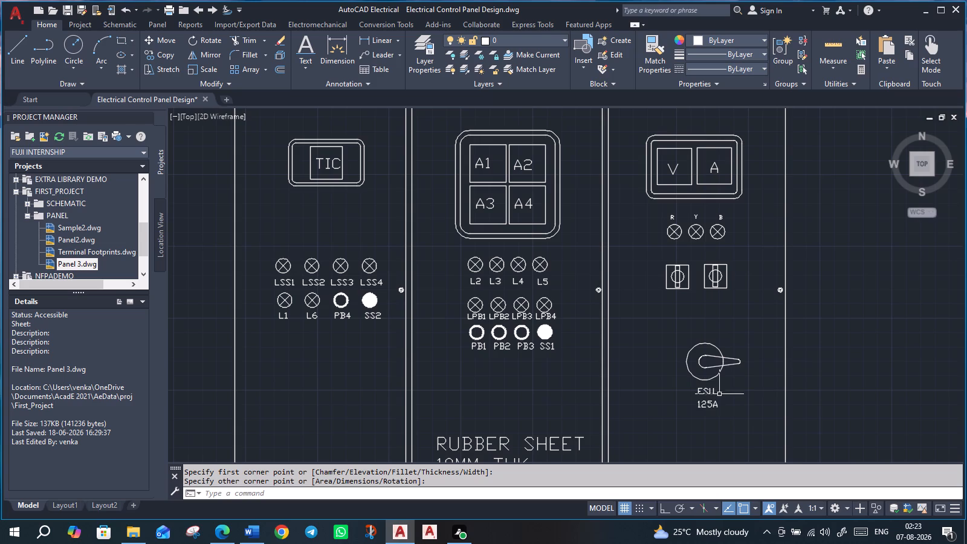
click(702, 393)
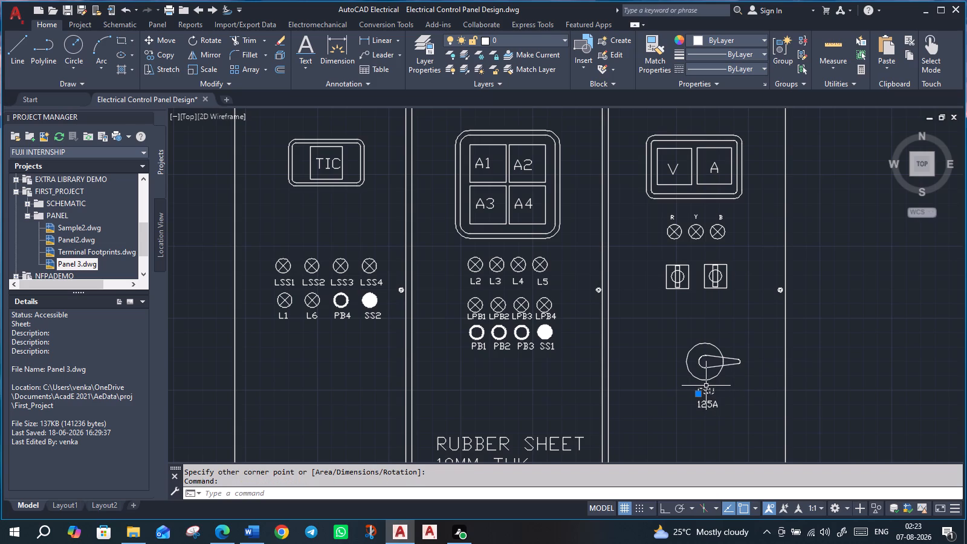
text(CO)
key(Return)
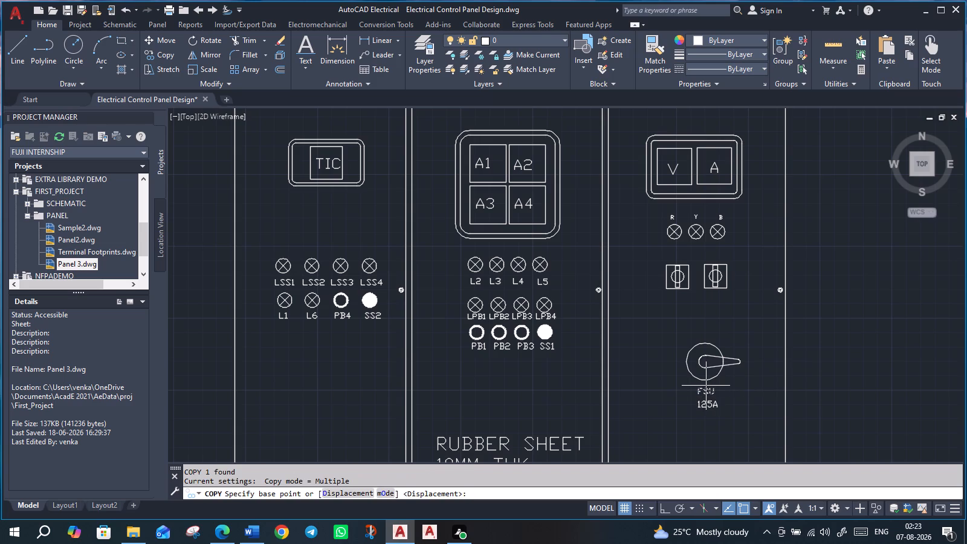
click(703, 392)
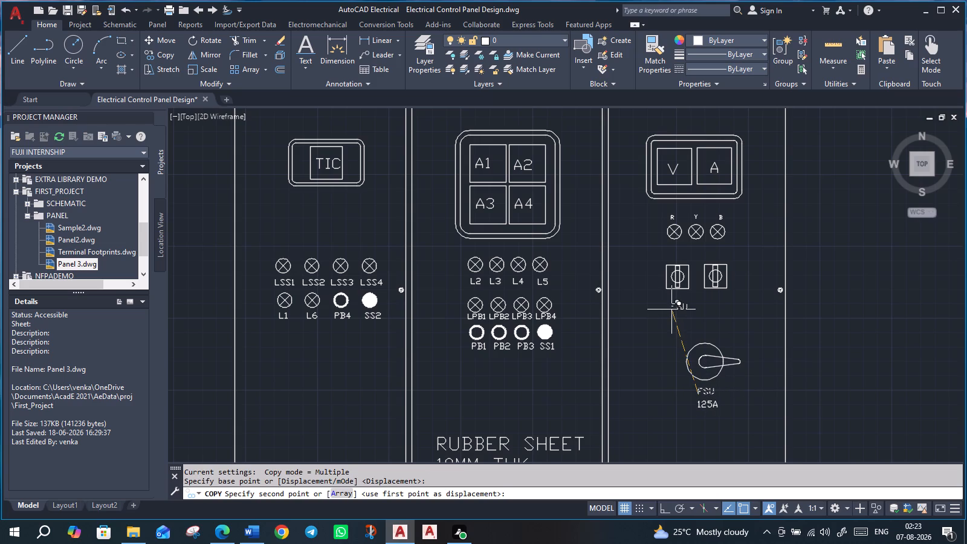
scroll(671, 306, up, 1)
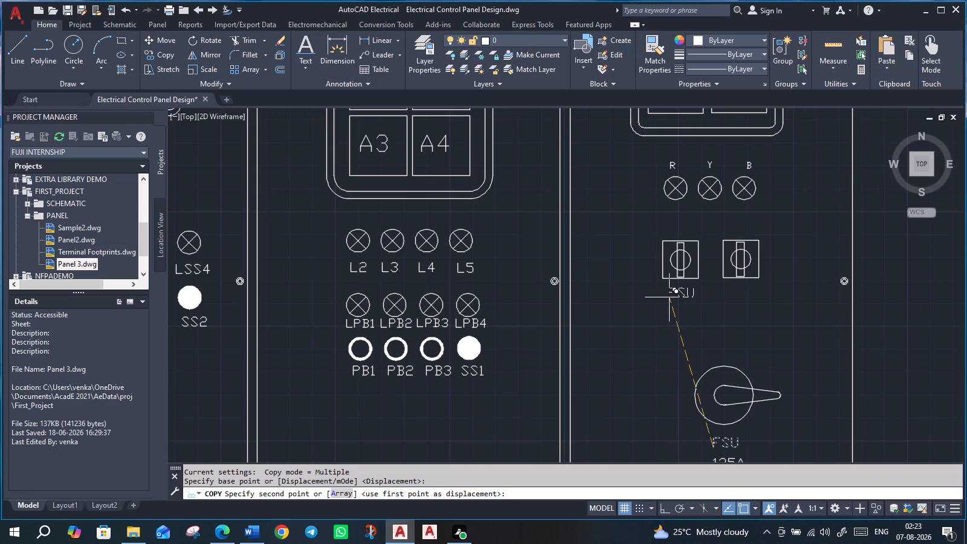
click(669, 297)
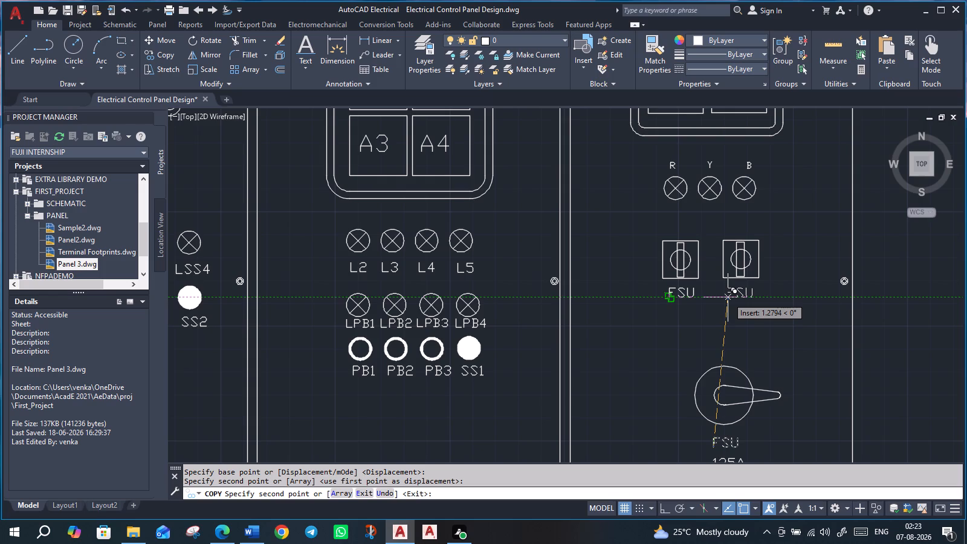
click(728, 297)
key(Escape)
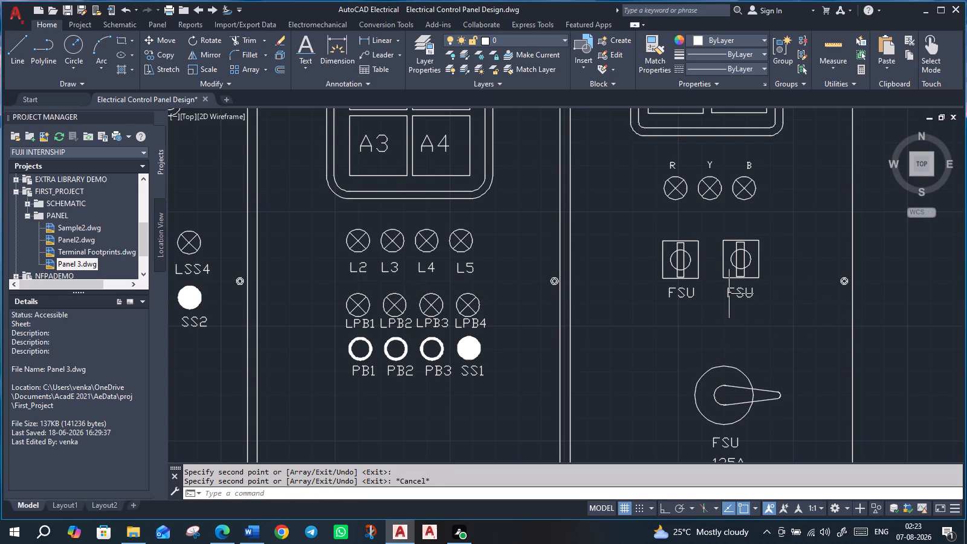
Change the FSU label below the first small square switch on the third door to VSS.
click(673, 292)
double_click(674, 291)
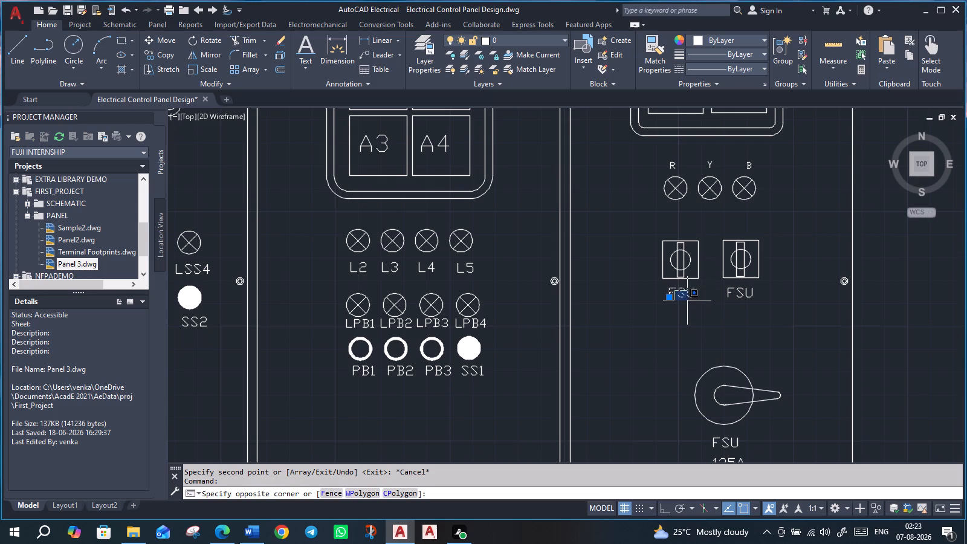
key(Escape)
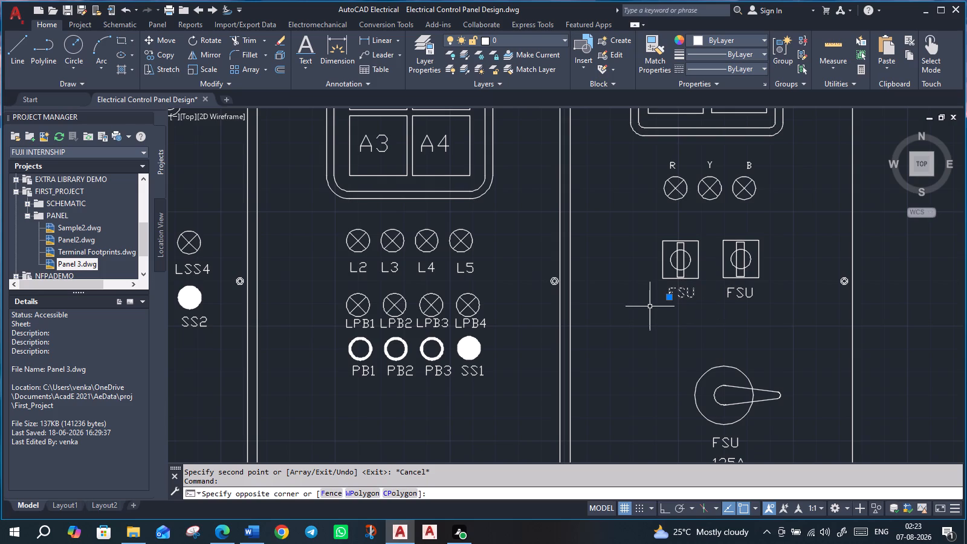
double_click(676, 291)
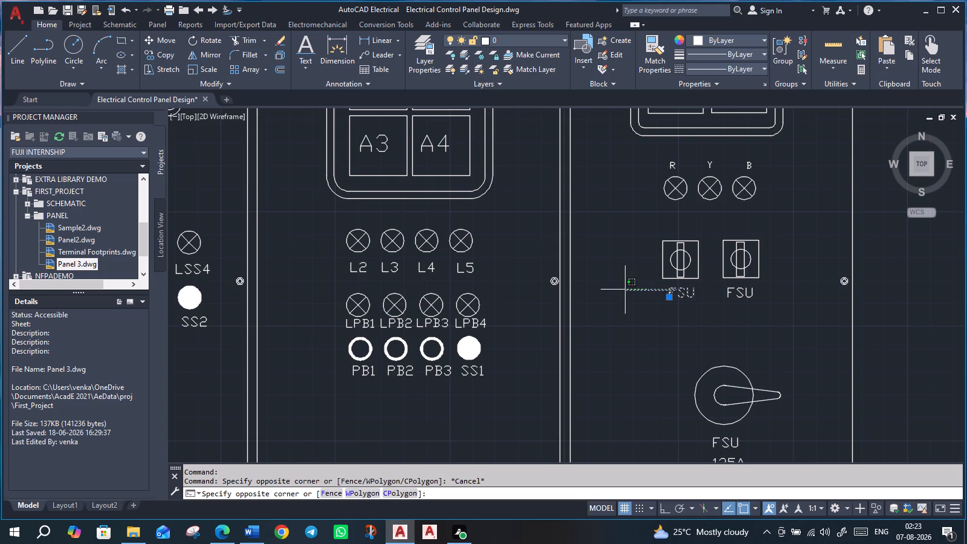
key(Escape)
scroll(722, 298, up, 2)
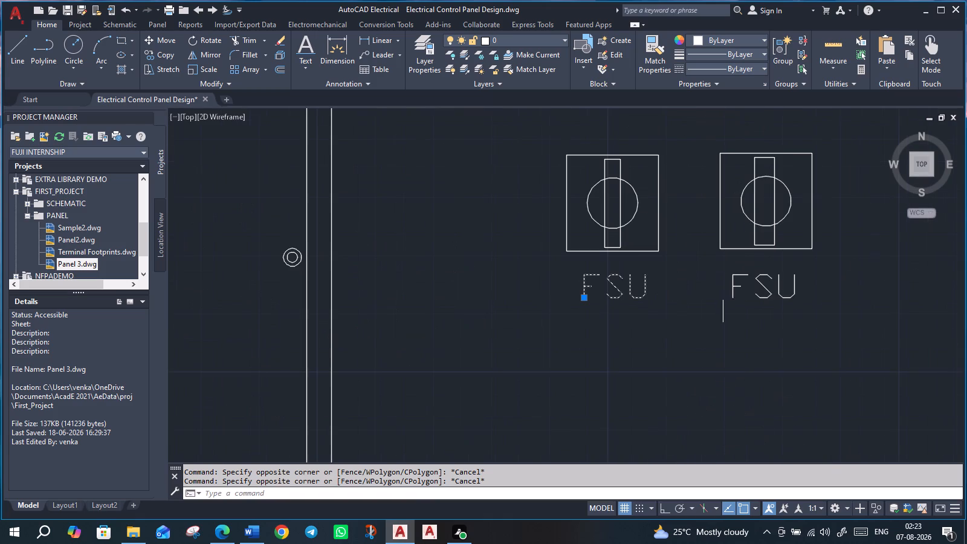
double_click(639, 297)
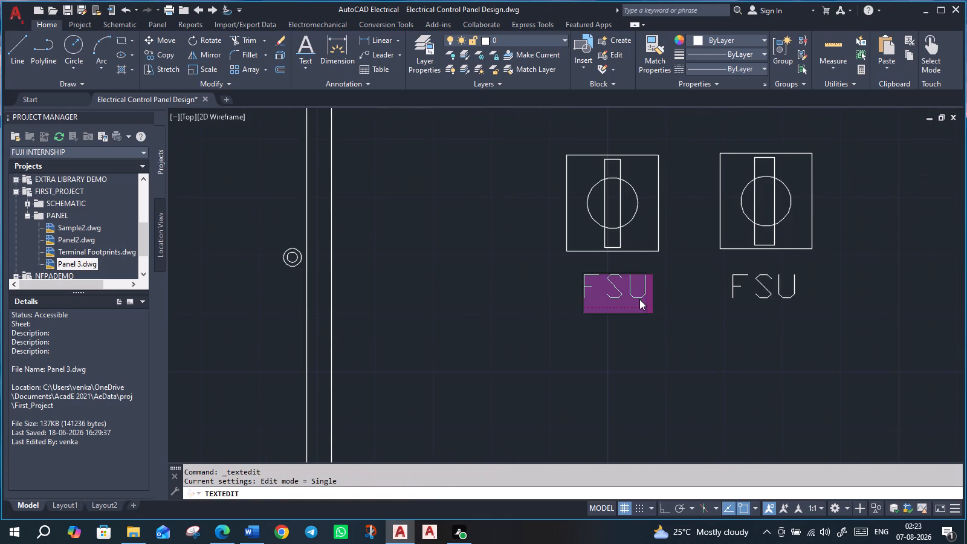
text(VSS)
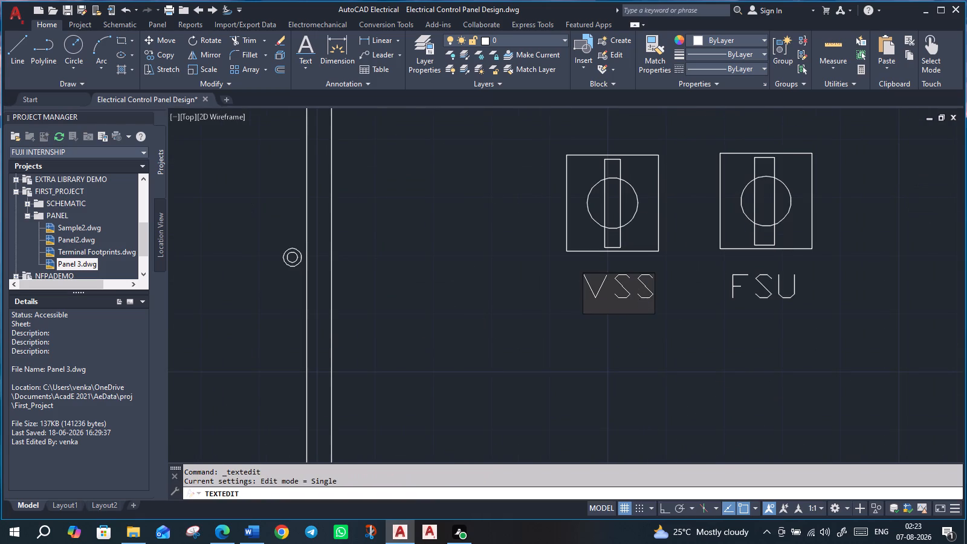
click(809, 351)
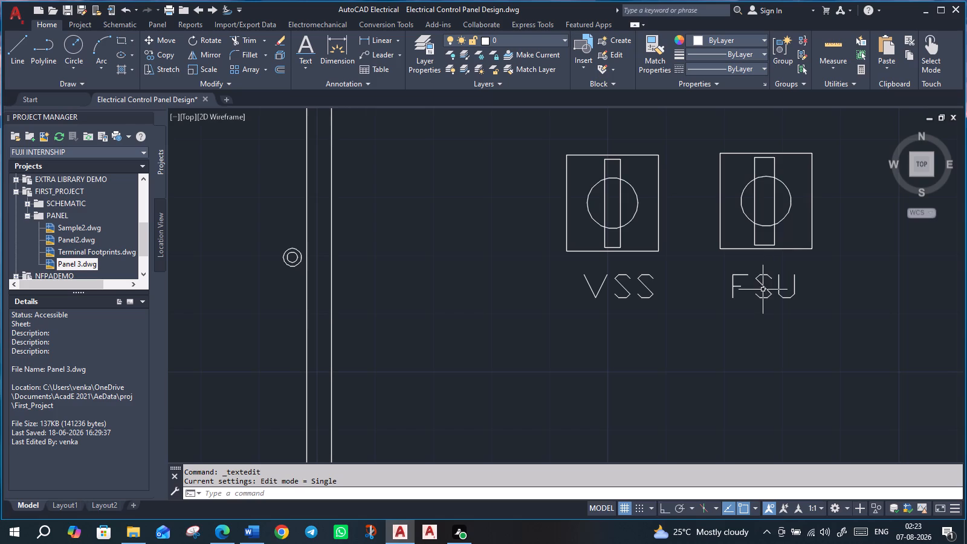
Change the FSU label below the second small square switch on the third door to ASS.
click(765, 288)
double_click(765, 288)
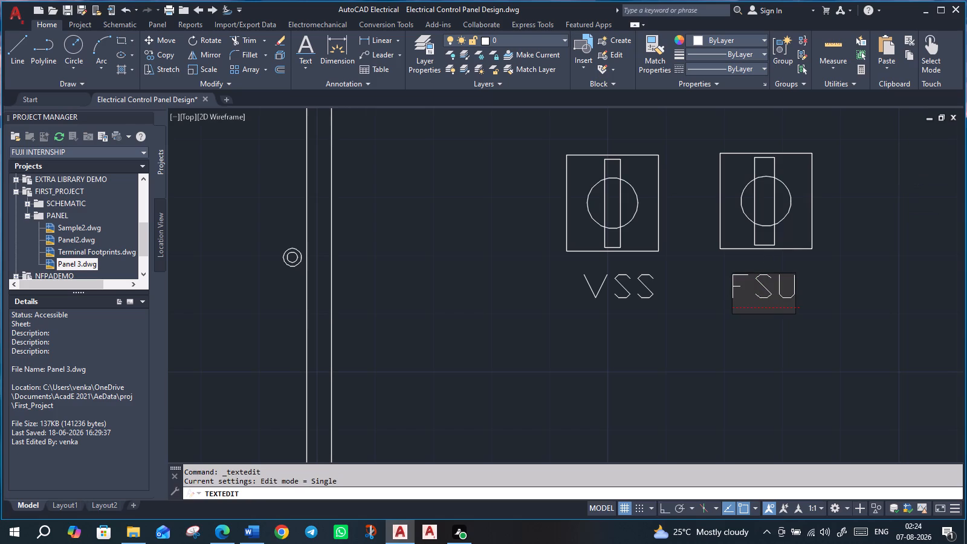
text(ASS)
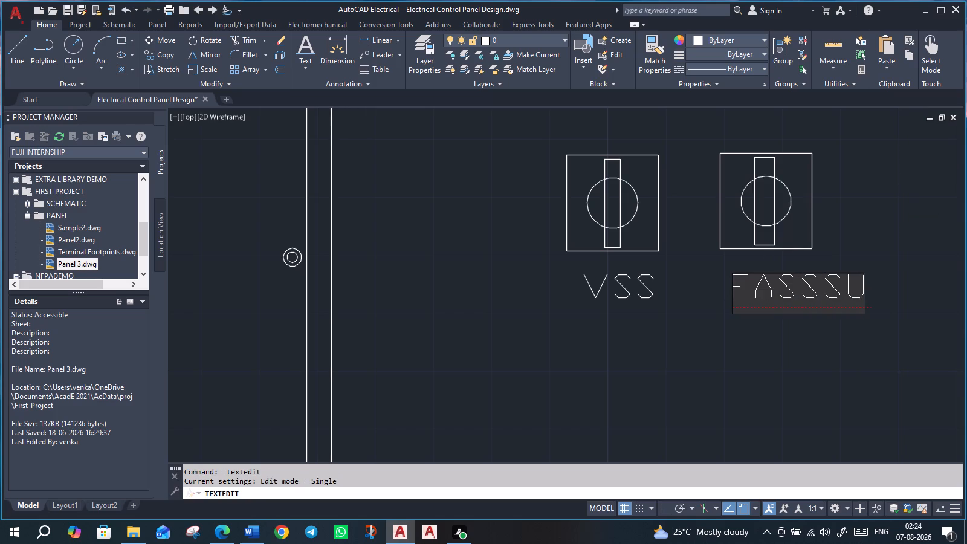
key(BackSpace)
key(BackSpace)
key(BackSpace)
key(BackSpace)
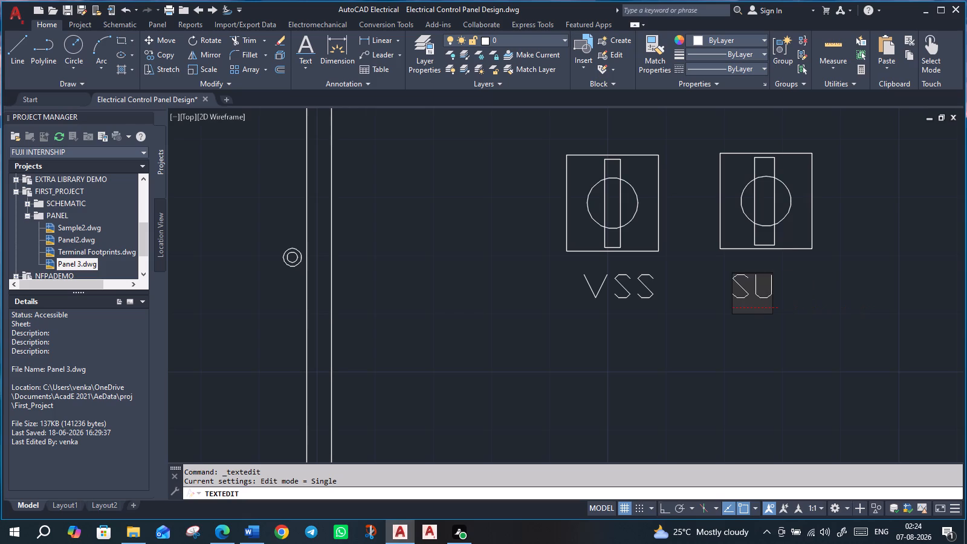
key(Right)
key(BackSpace)
key(Right)
key(BackSpace)
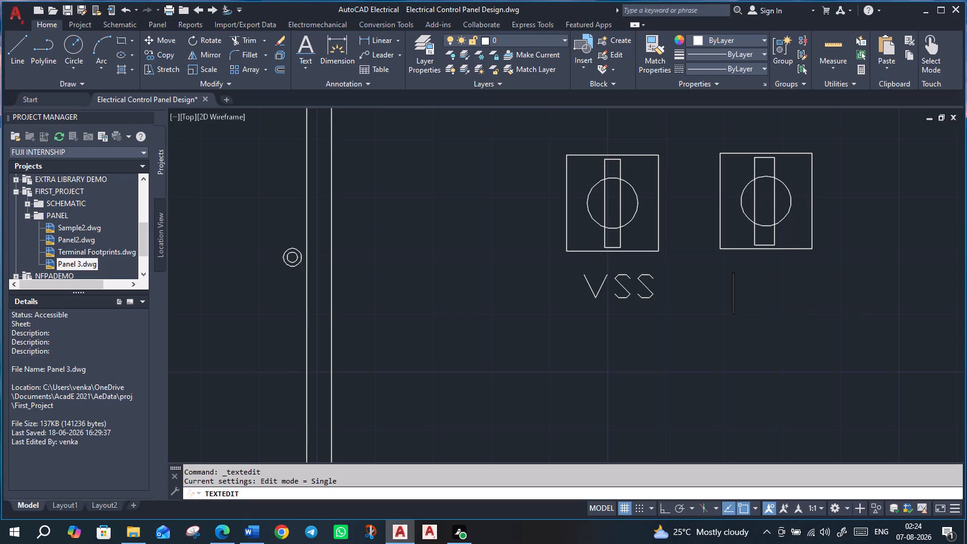
text(ASS)
key(Return)
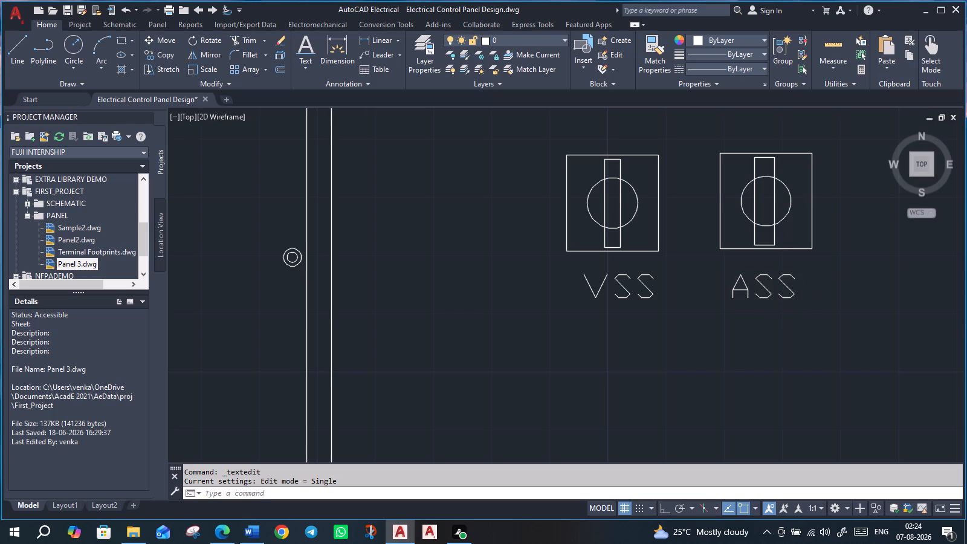
Examine the whole panel front view and the devices on the third door for remaining missing details.
scroll(713, 361, down, 2)
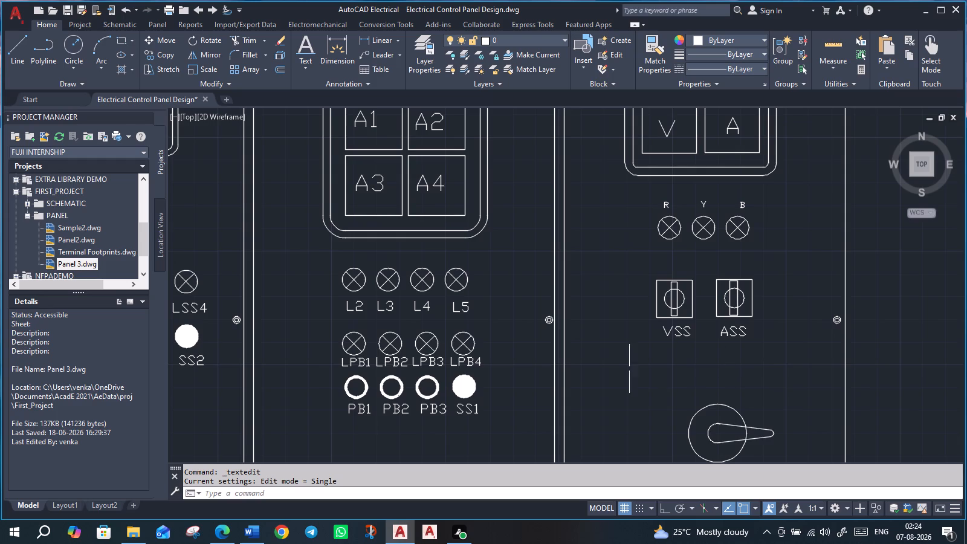
scroll(560, 363, down, 3)
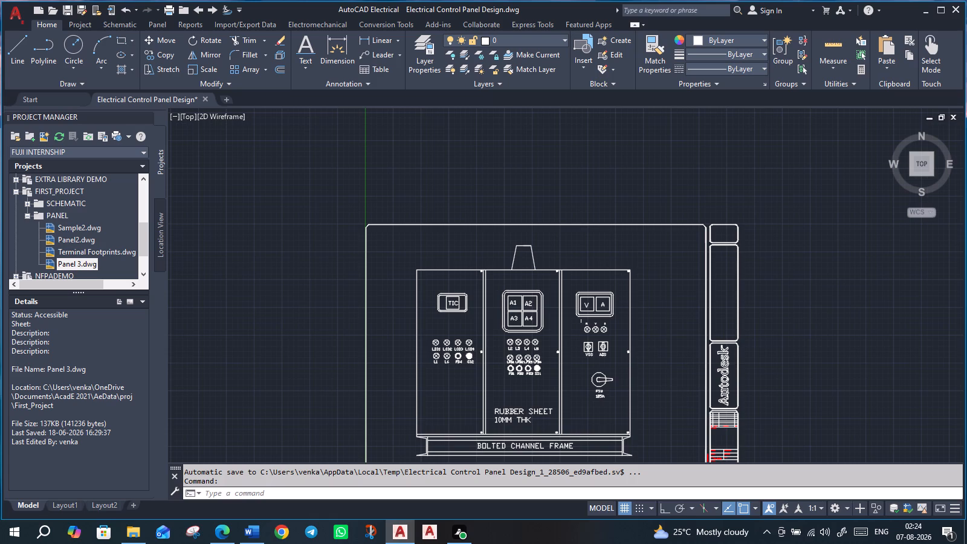
middle_drag(670, 357, 643, 330)
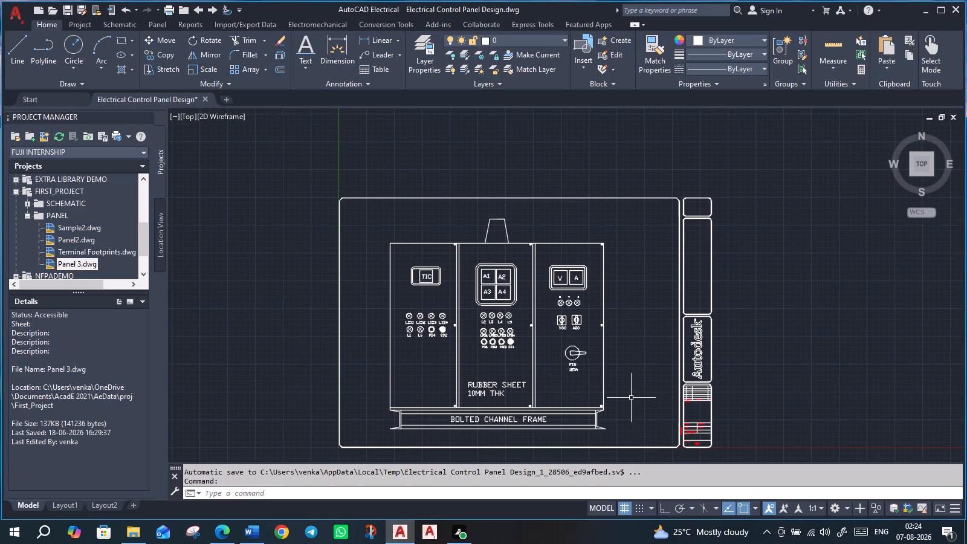
scroll(585, 328, up, 2)
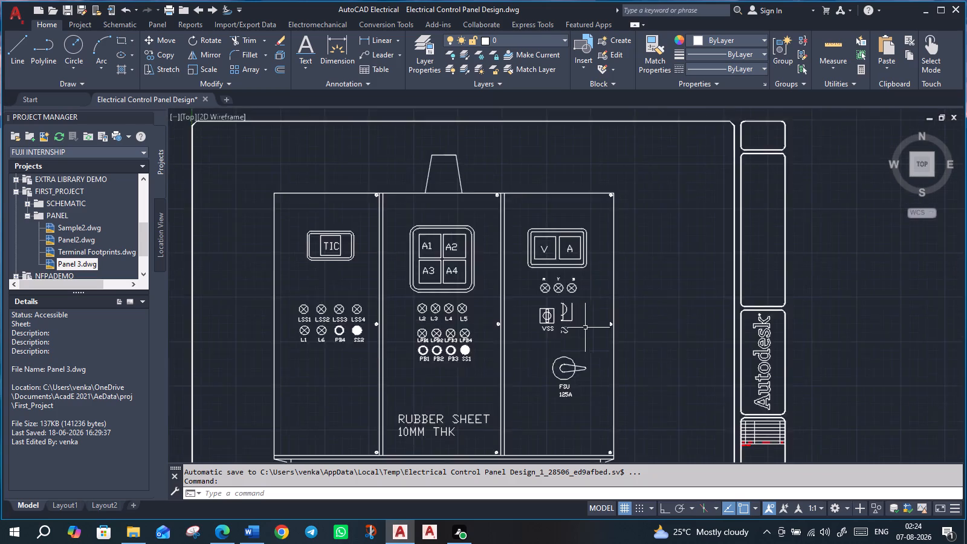
scroll(558, 245, up, 1)
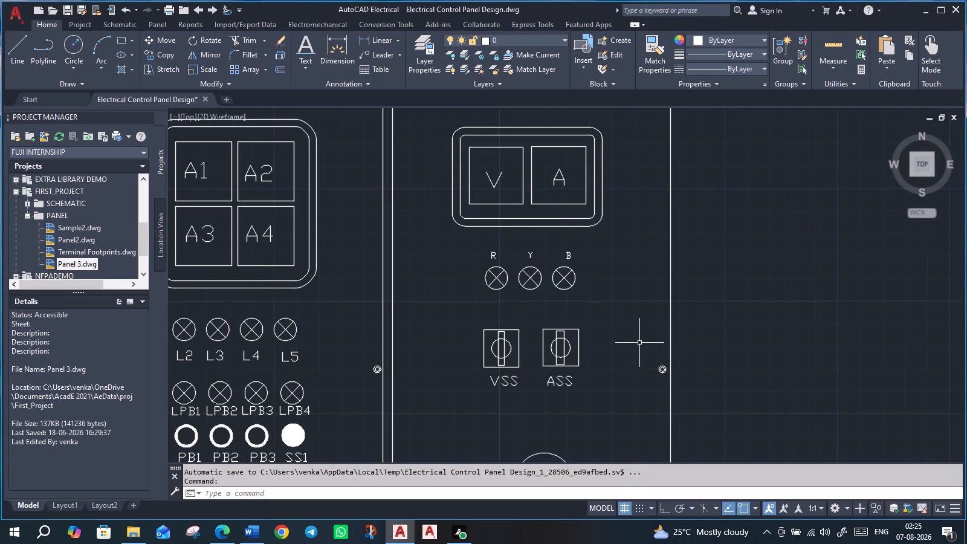
scroll(636, 344, down, 2)
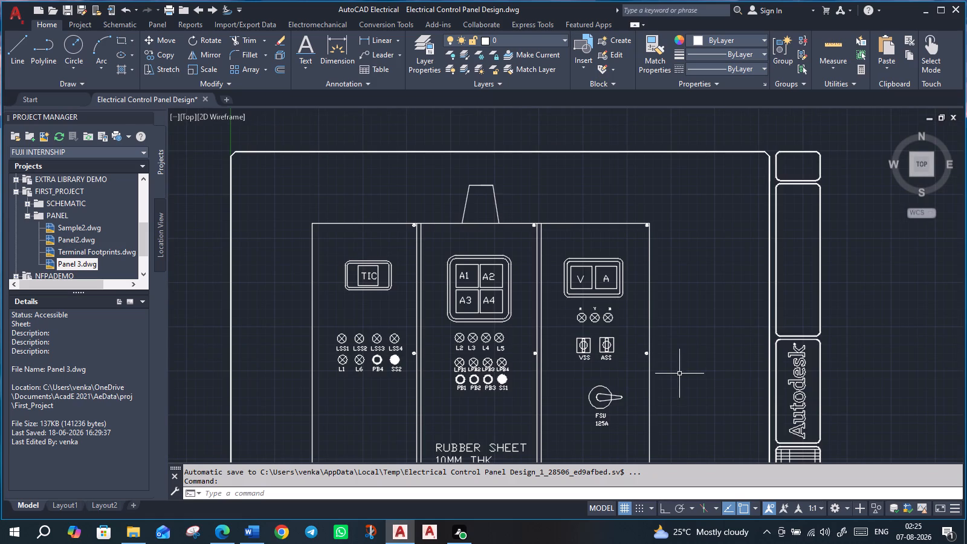
scroll(678, 373, up, 1)
scroll(681, 378, down, 2)
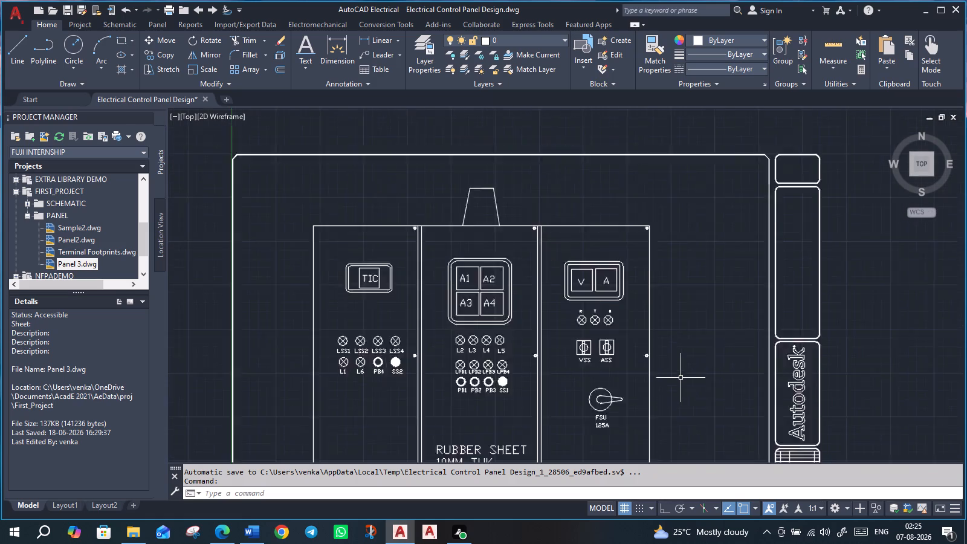
middle_drag(693, 387, 670, 309)
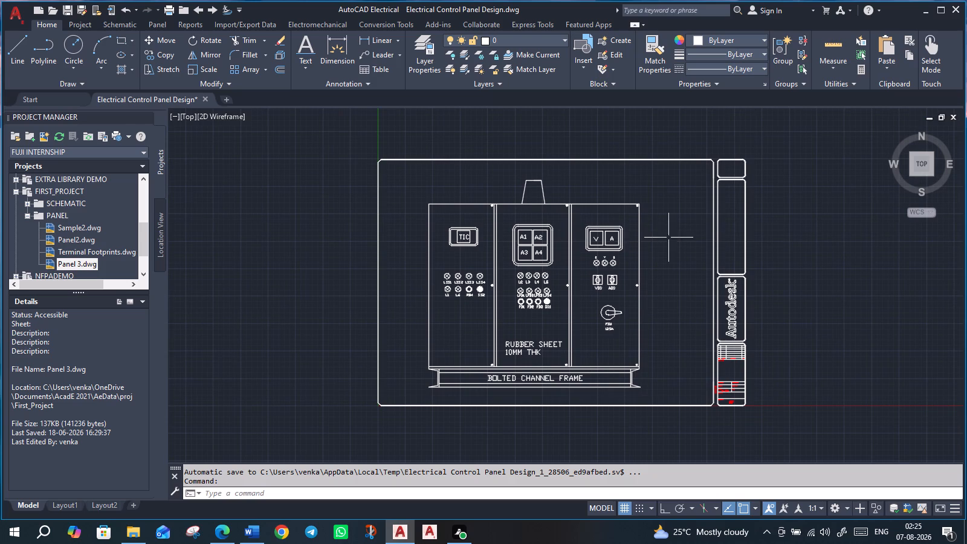
scroll(610, 216, up, 2)
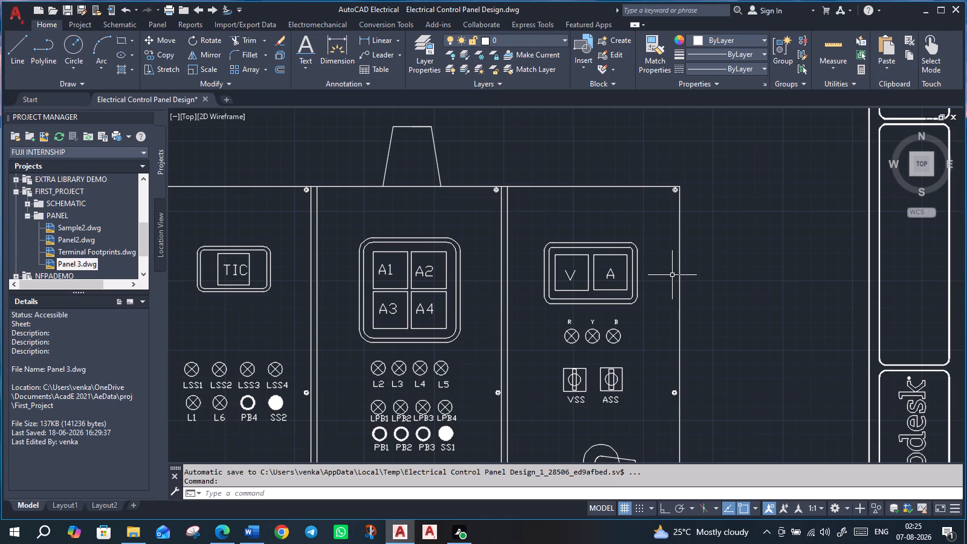
scroll(673, 275, down, 2)
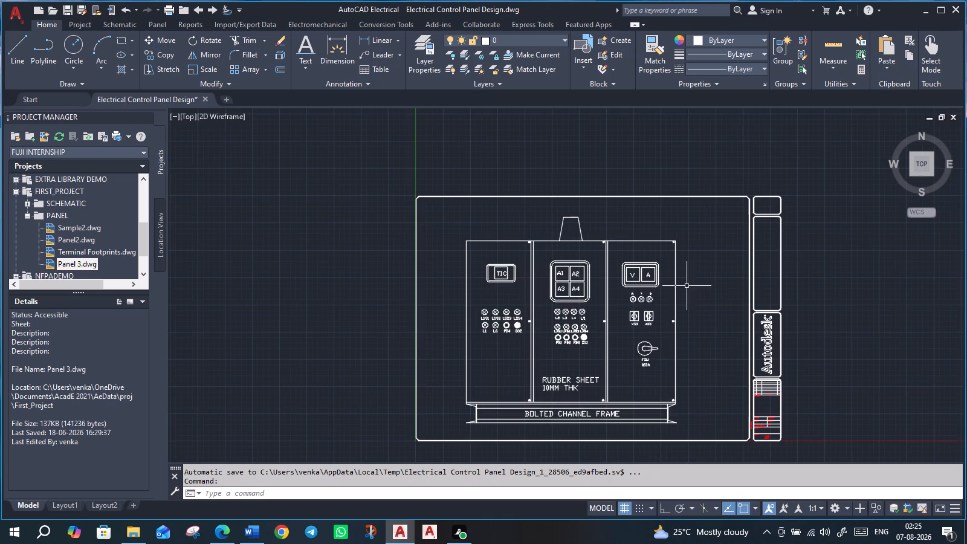
middle_drag(717, 309, 697, 277)
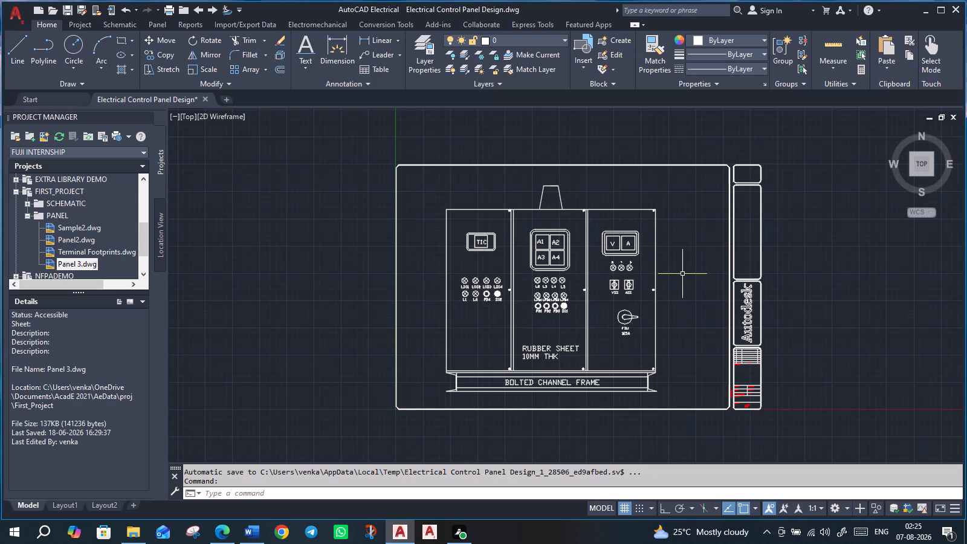
Draw a line from the cabinet's right edge, just above the RUBBER SHEET text level, short outward horizontally and a shorter stretch straight down.
scroll(686, 327, up, 1)
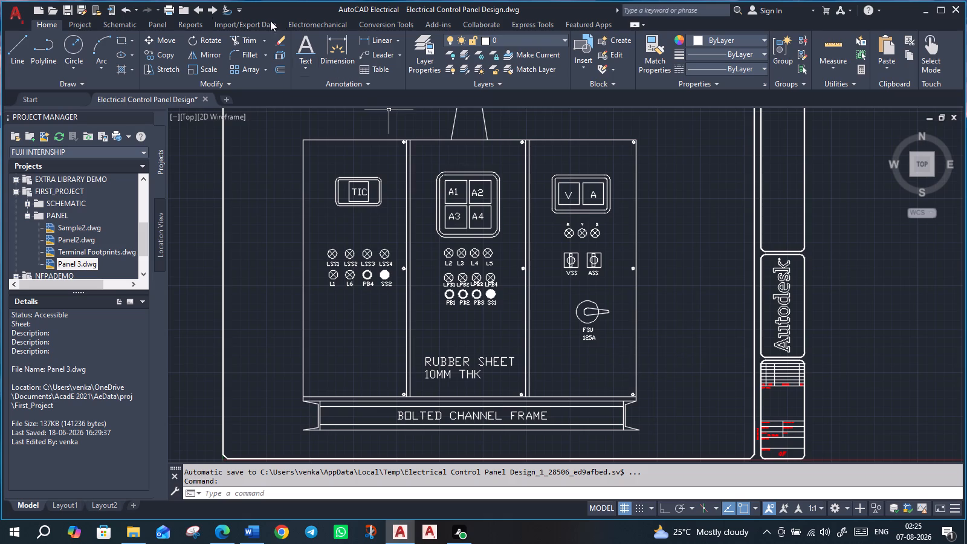
click(17, 58)
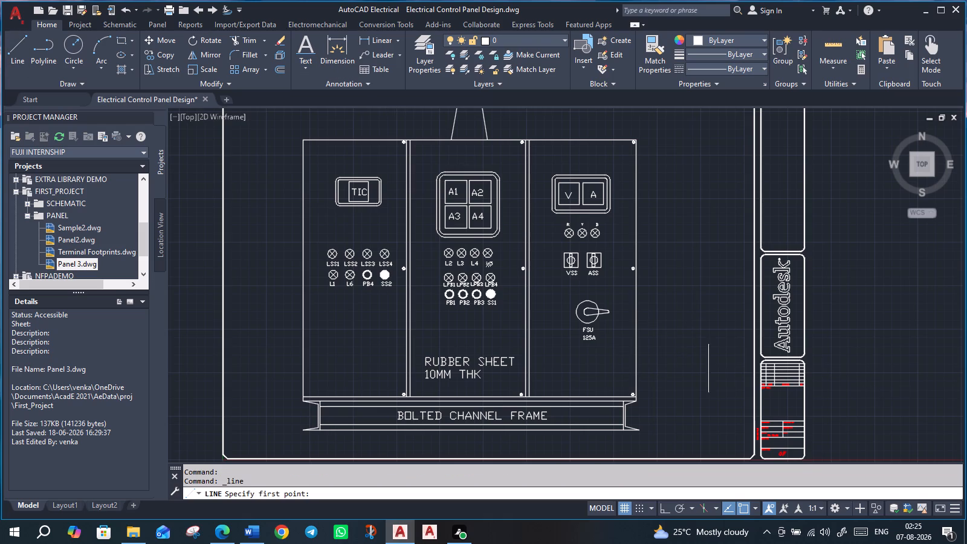
click(636, 348)
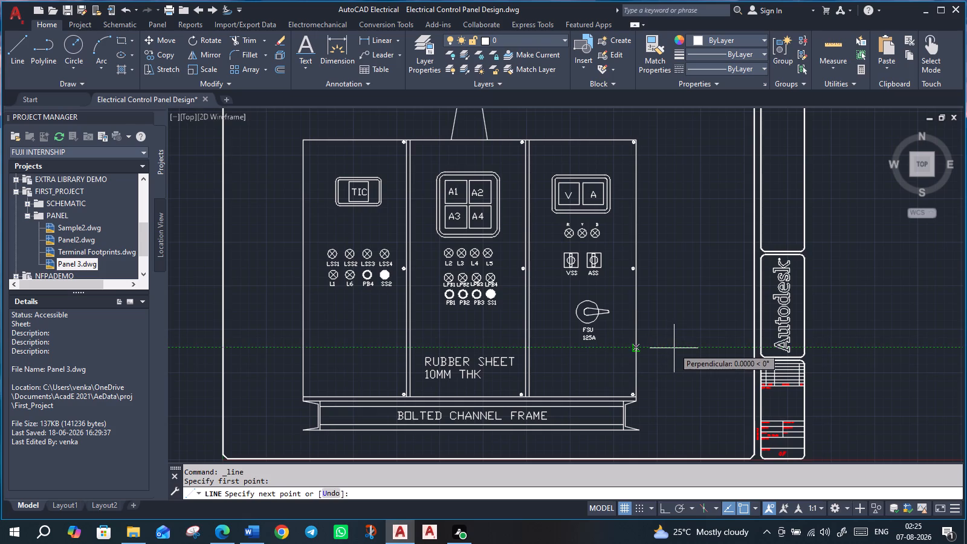
click(674, 348)
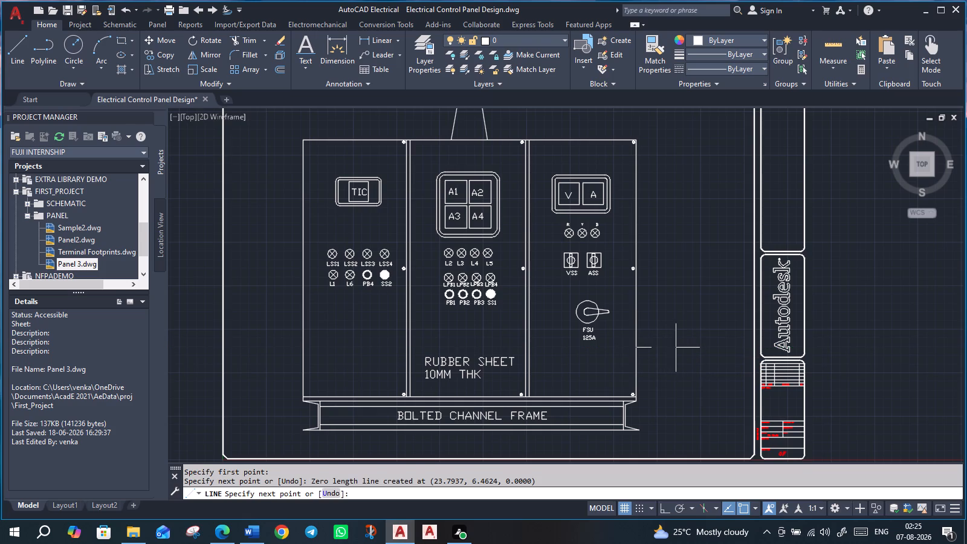
click(676, 348)
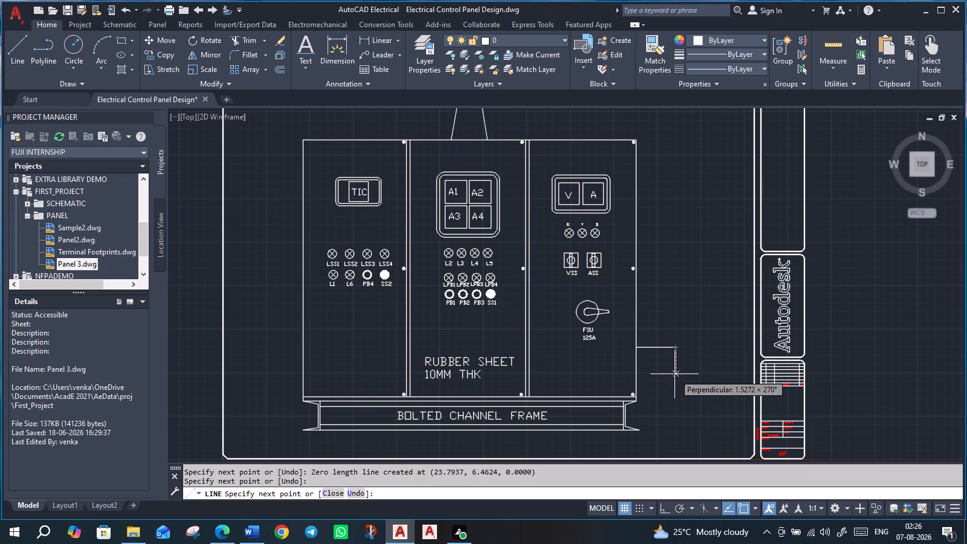
click(674, 371)
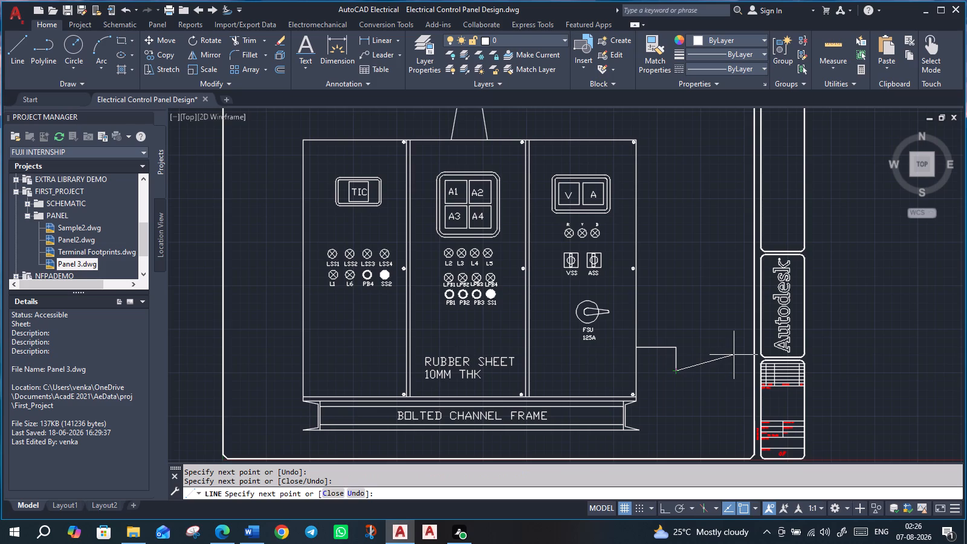
key(Escape)
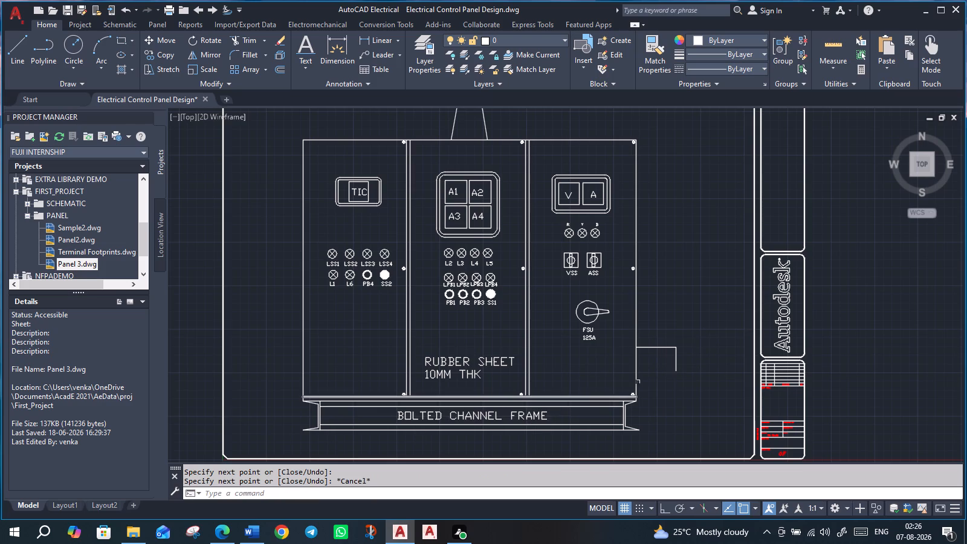
Draw a line from the cabinet's left edge, level with the right-hand stepped line, short outward horizontally and a shorter stretch straight down.
key(l)
key(Return)
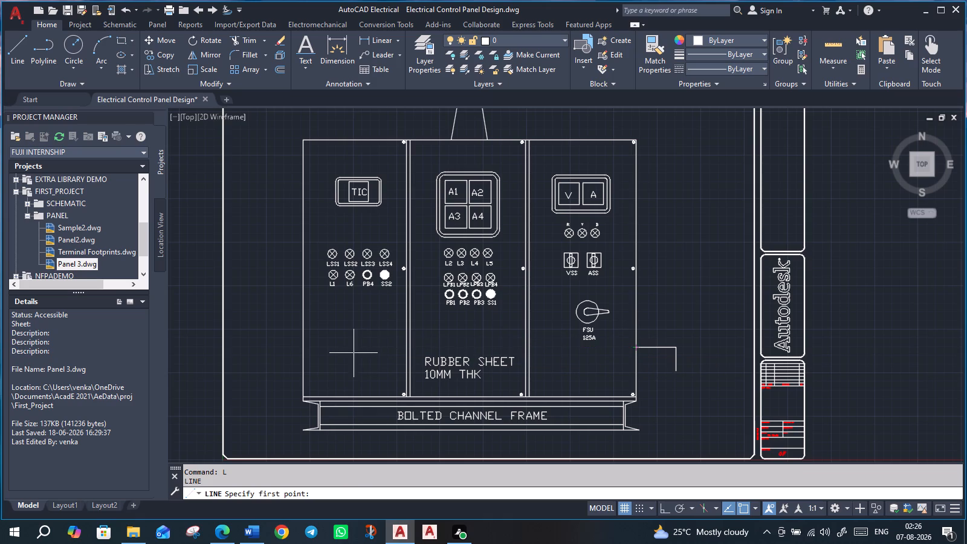
click(303, 346)
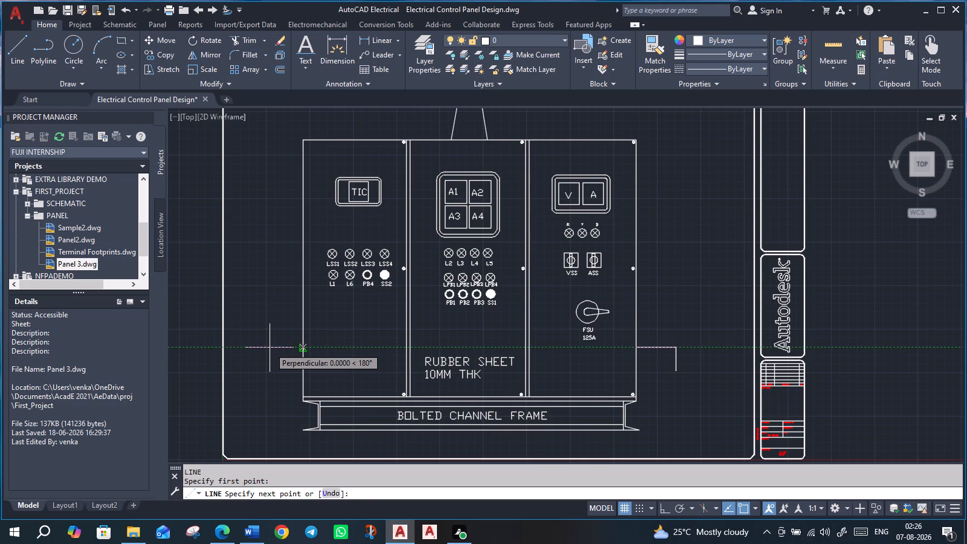
click(264, 348)
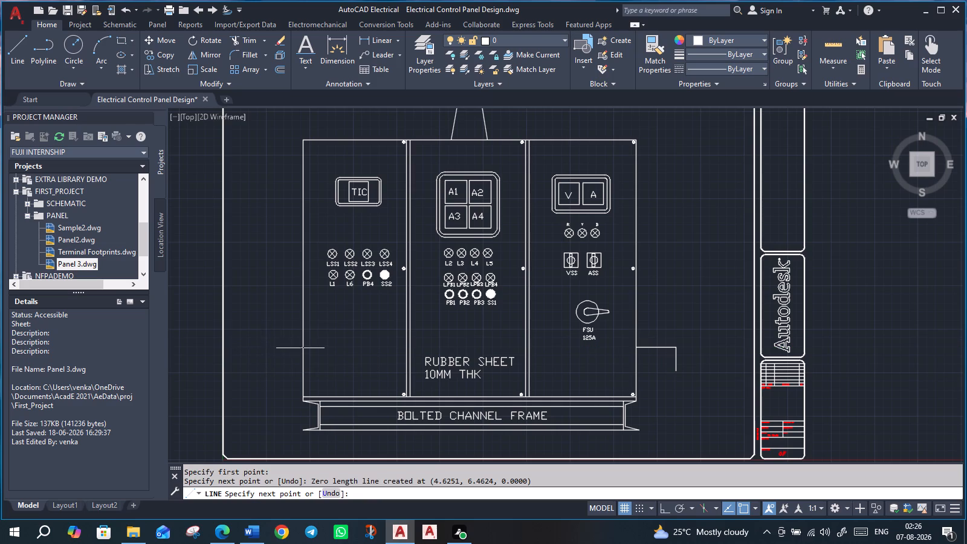
click(269, 347)
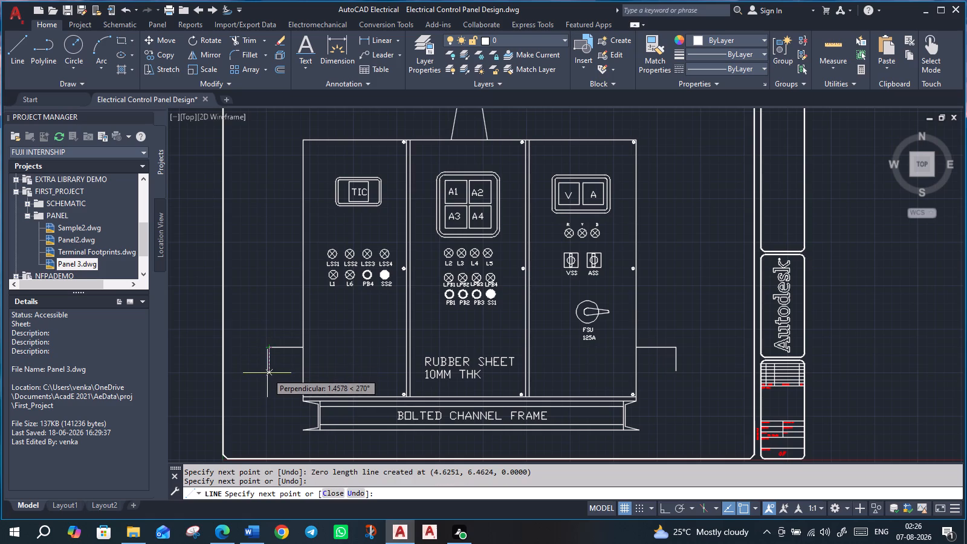
click(267, 369)
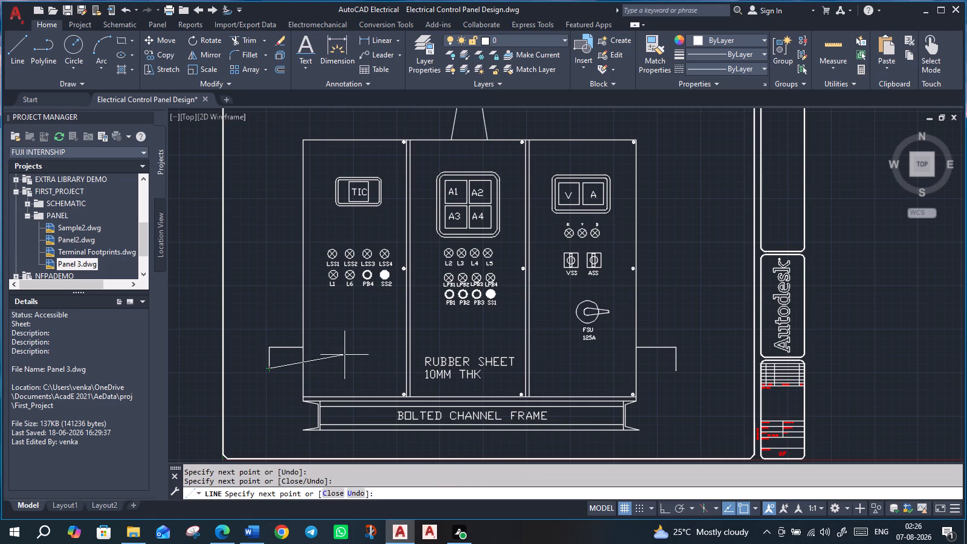
key(Escape)
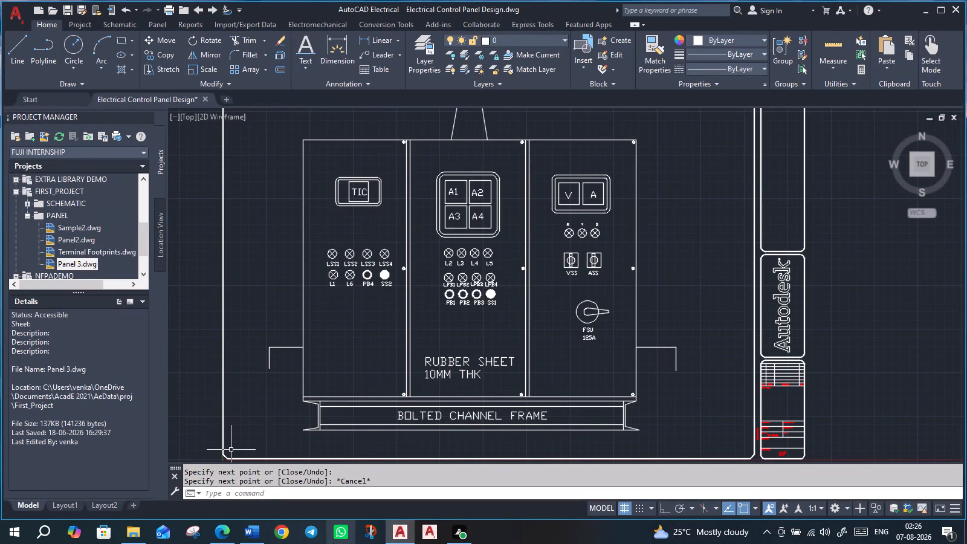
Insert the Ground symbol from the NFPA Miscellaneous schematic symbols at the lower end of the stepped line beside the cabinet's right edge.
click(83, 25)
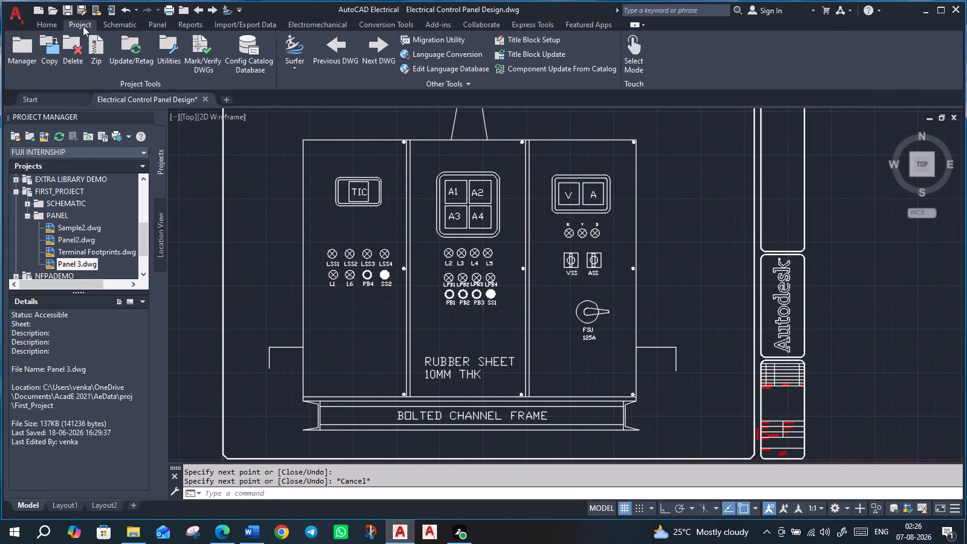
click(109, 23)
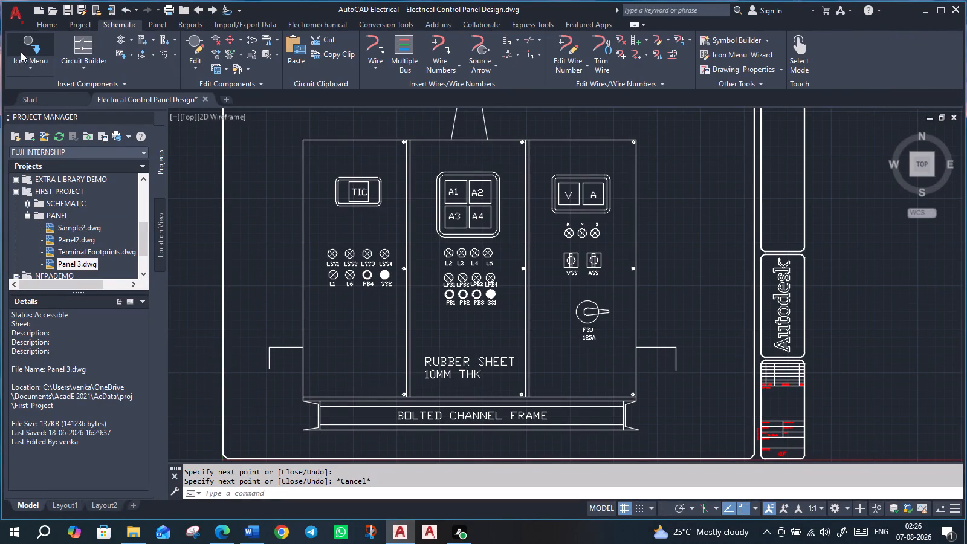
click(37, 54)
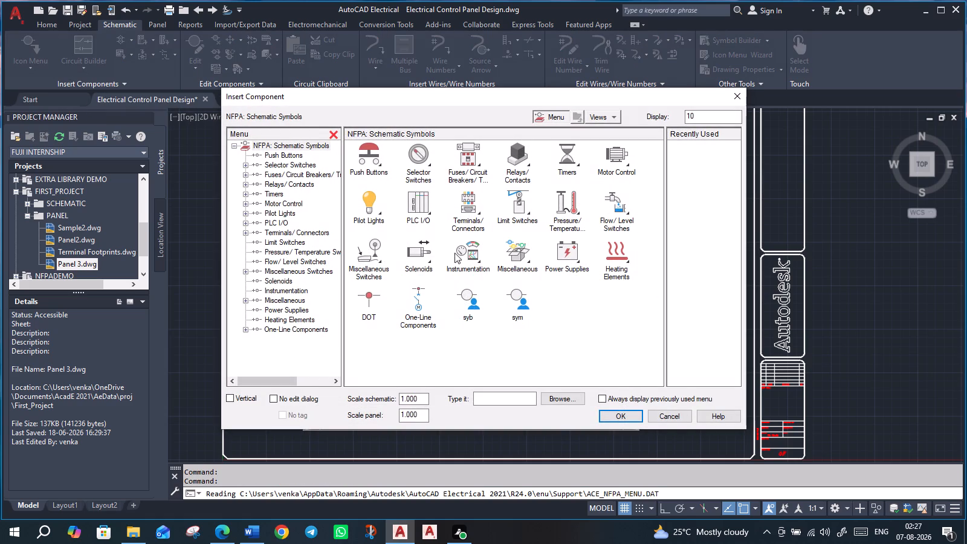
click(470, 219)
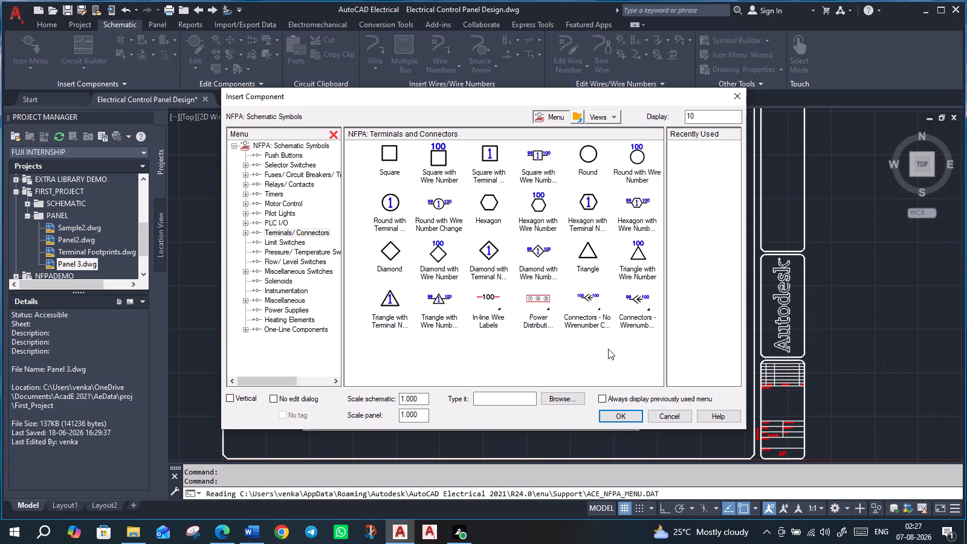
click(575, 116)
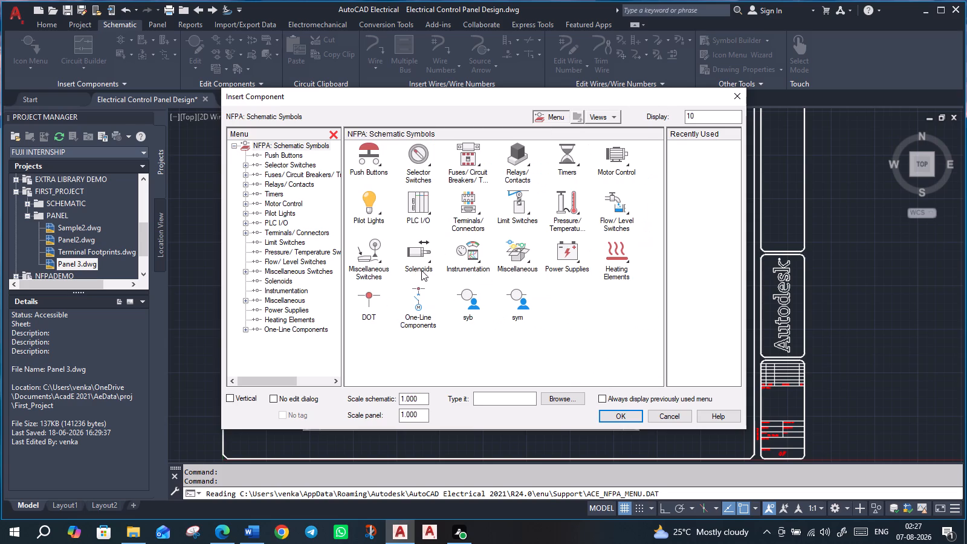
click(517, 254)
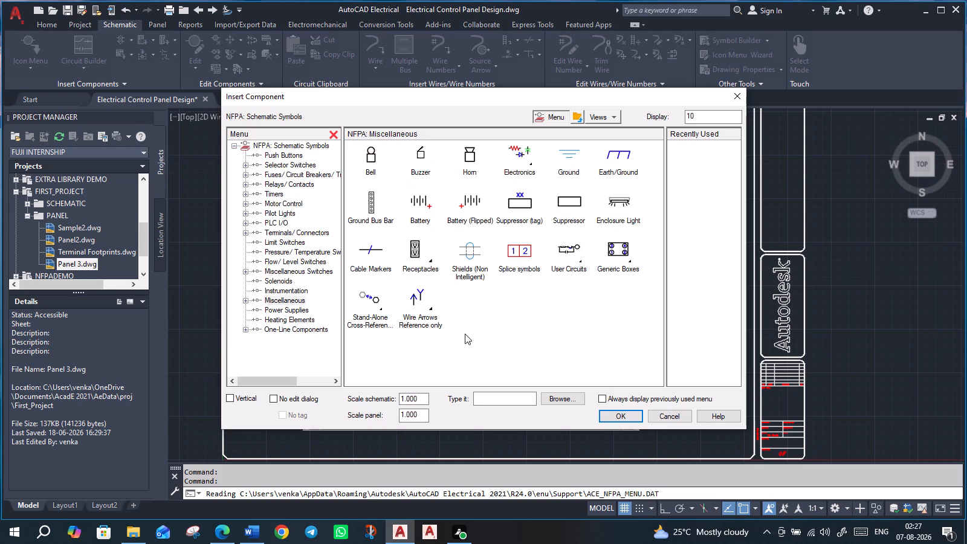
click(570, 154)
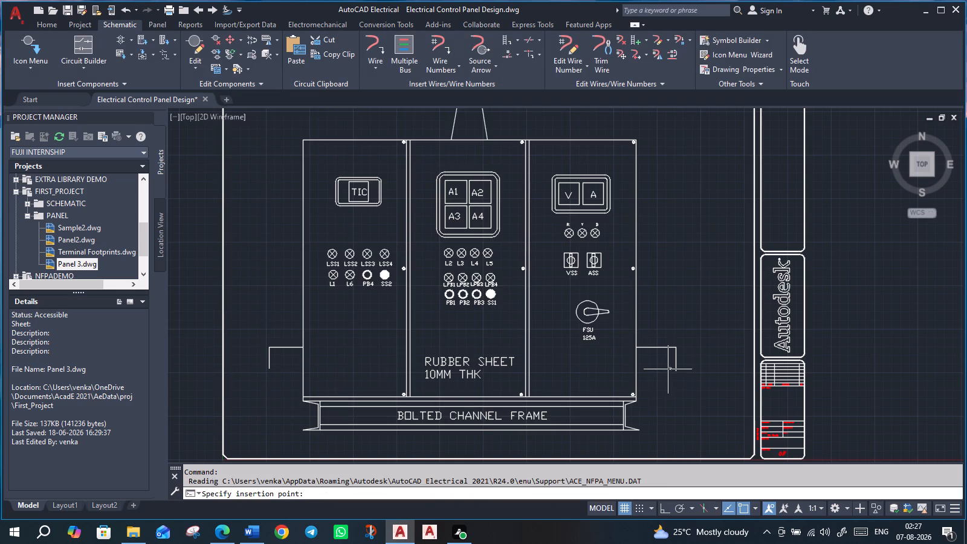
scroll(676, 376, up, 4)
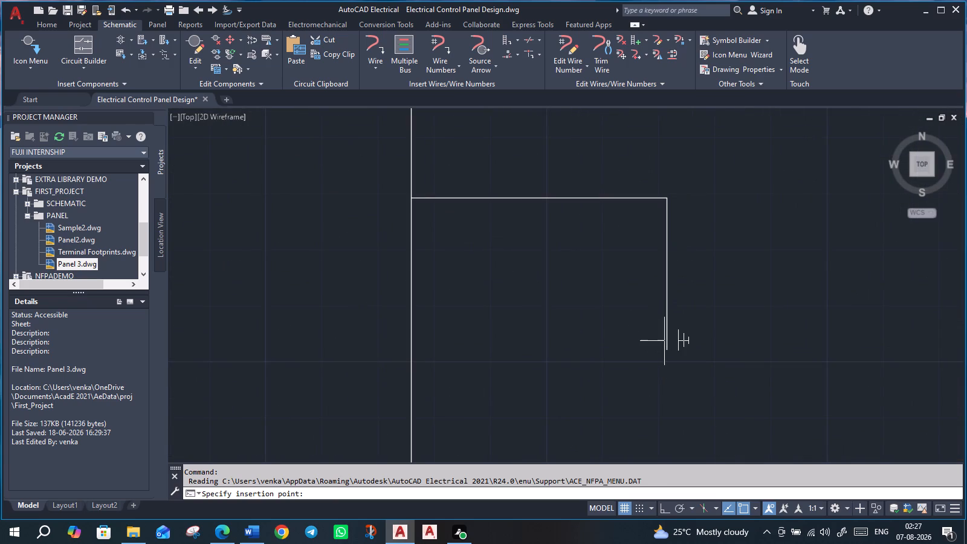
click(667, 351)
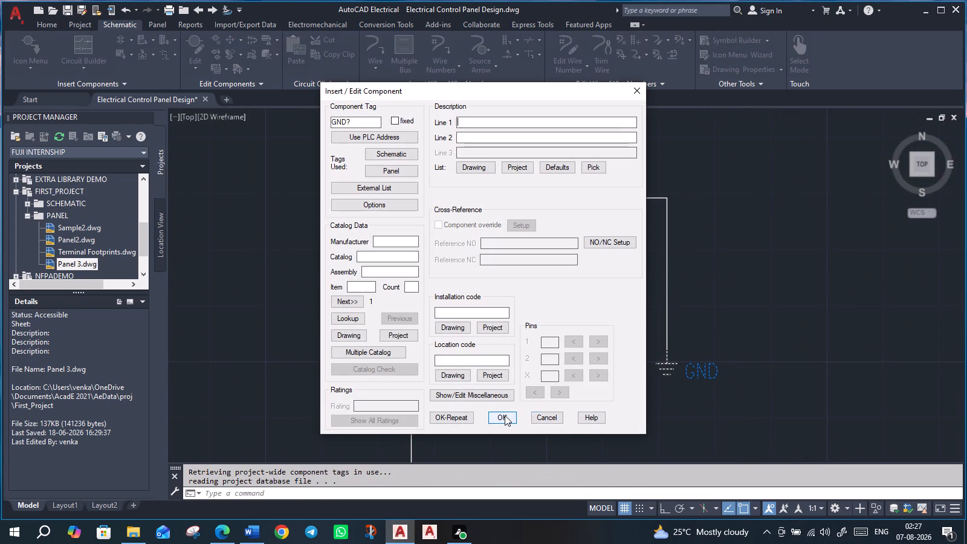
click(504, 415)
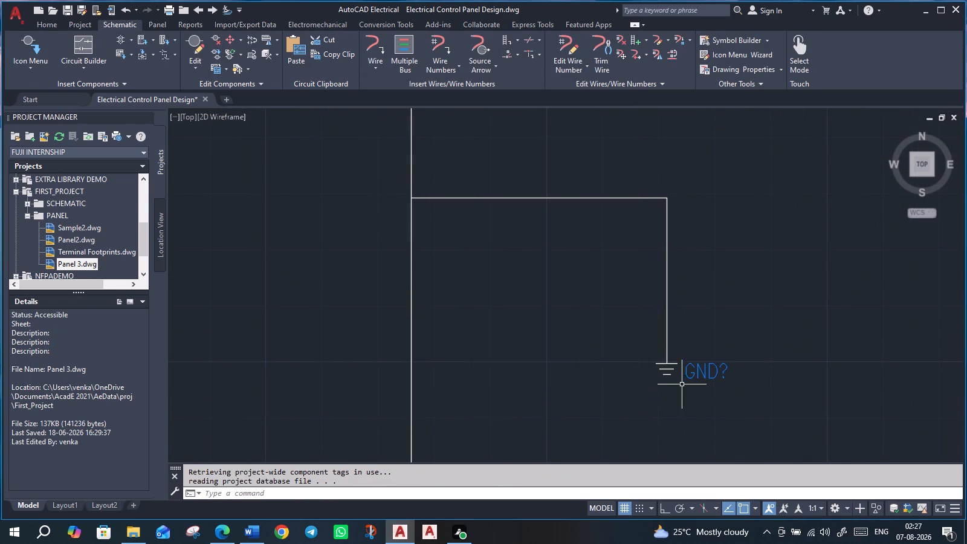
Change the tag of the right-hand ground symbol to GND.
scroll(685, 384, down, 2)
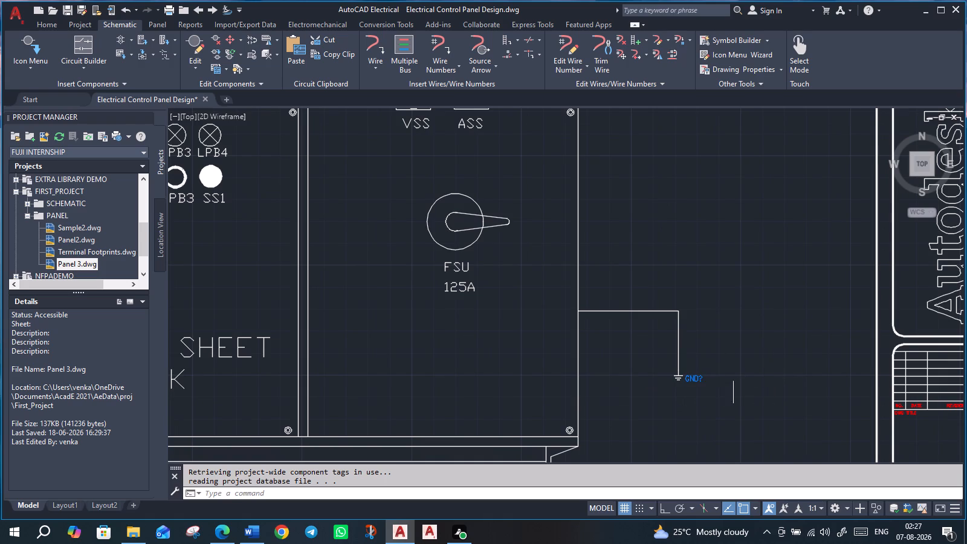
scroll(713, 381, up, 1)
double_click(691, 382)
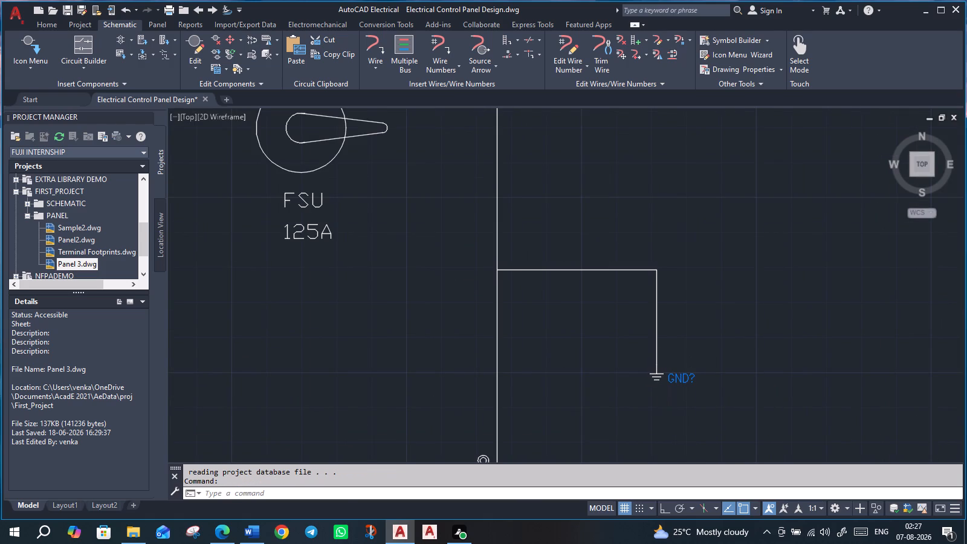
click(496, 248)
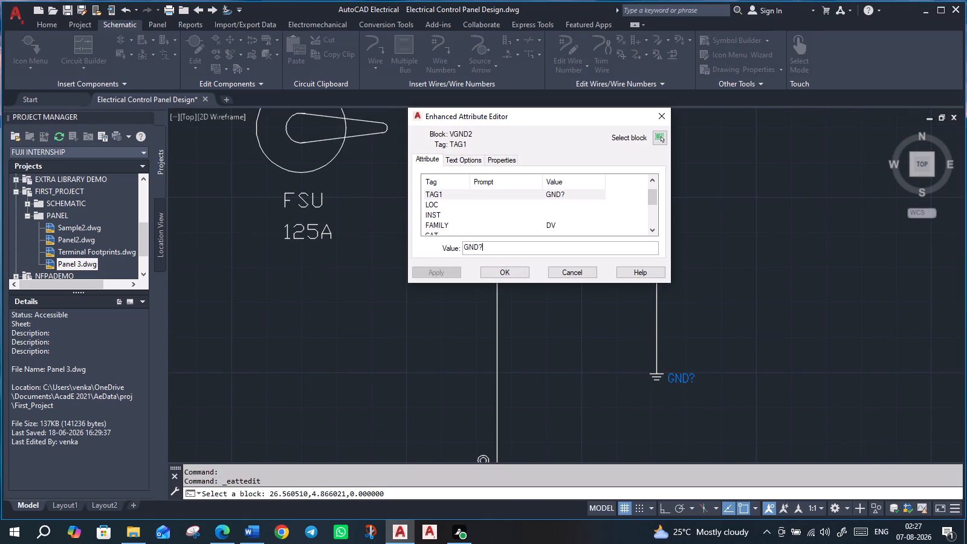
key(BackSpace)
click(438, 271)
click(514, 279)
click(514, 275)
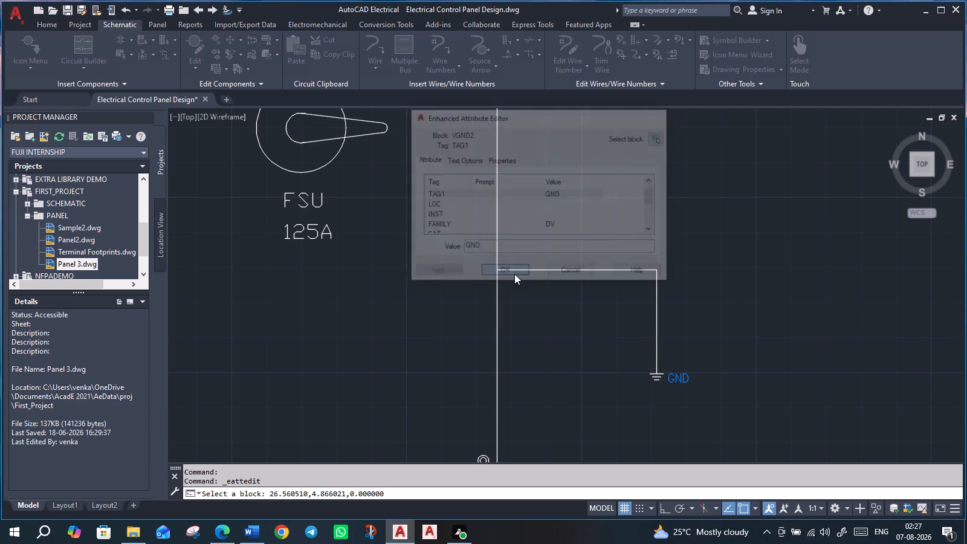
Insert the recently used Ground symbol at the lower end of the stepped line beside the cabinet's left edge.
scroll(541, 311, down, 2)
middle_drag(604, 376, 827, 354)
scroll(866, 334, up, 2)
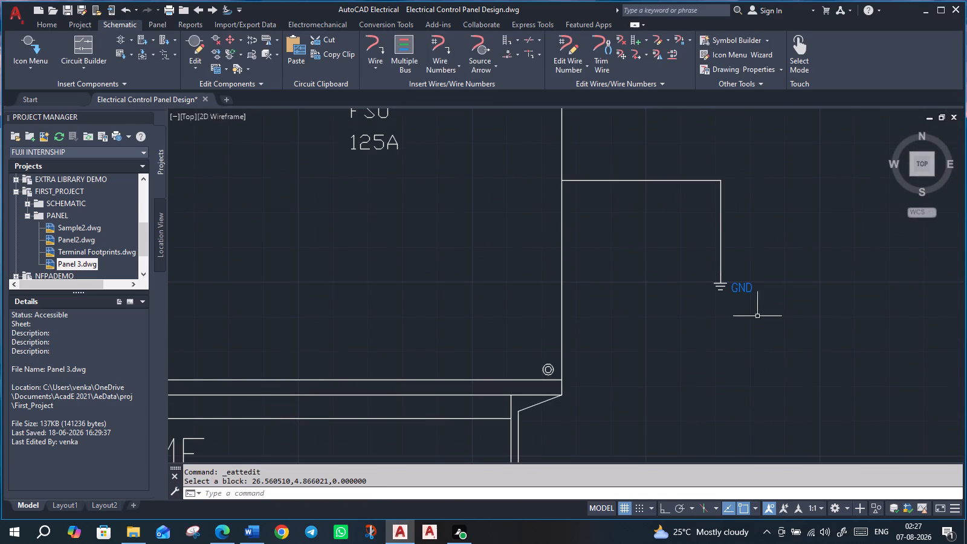
scroll(552, 287, down, 5)
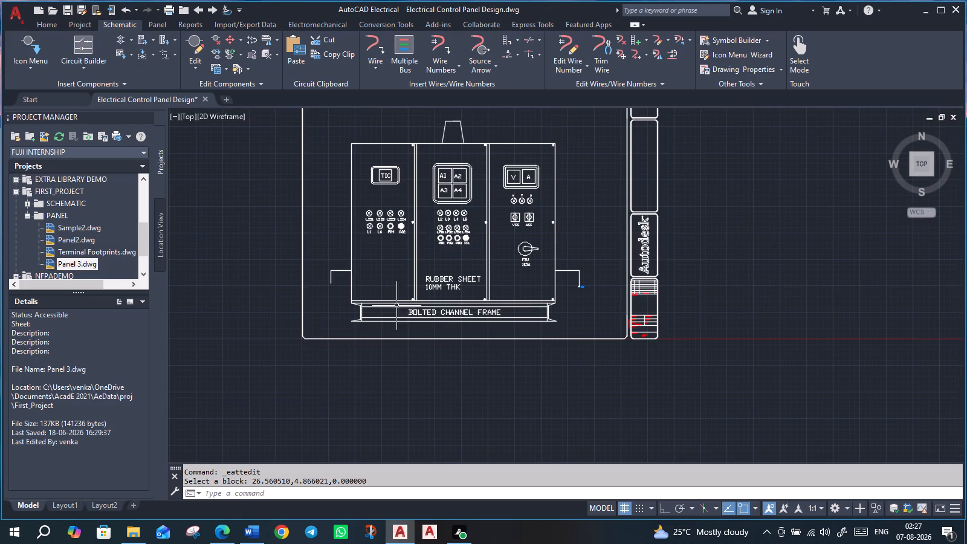
click(22, 48)
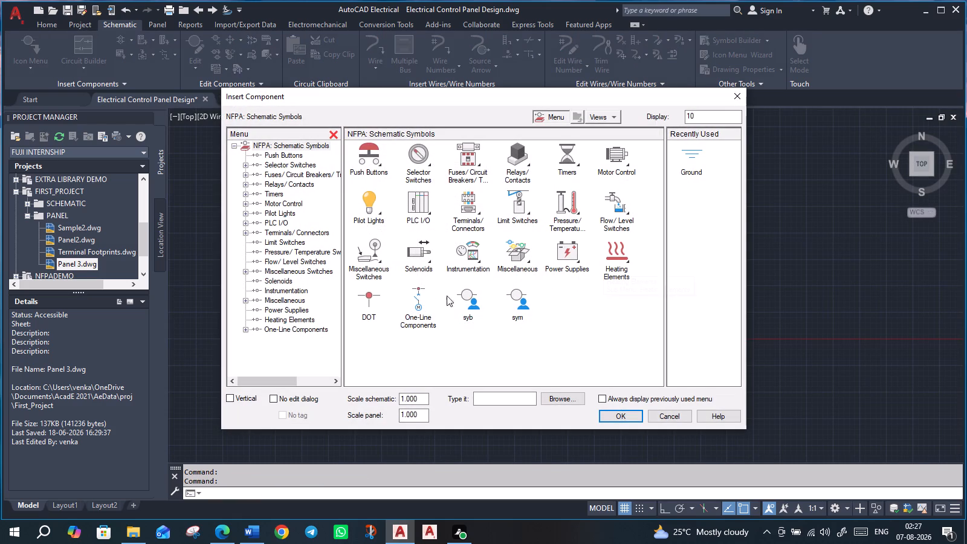
click(693, 155)
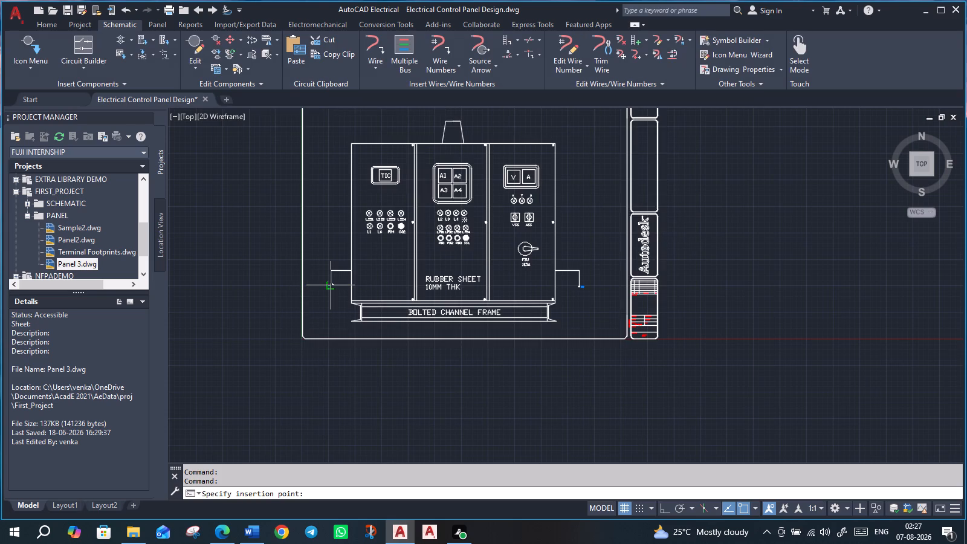
scroll(332, 284, up, 5)
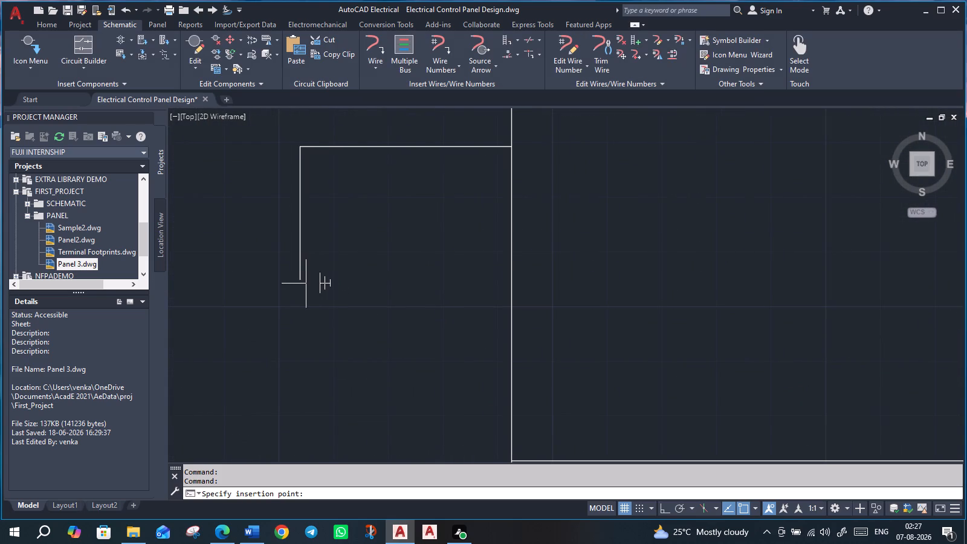
click(299, 279)
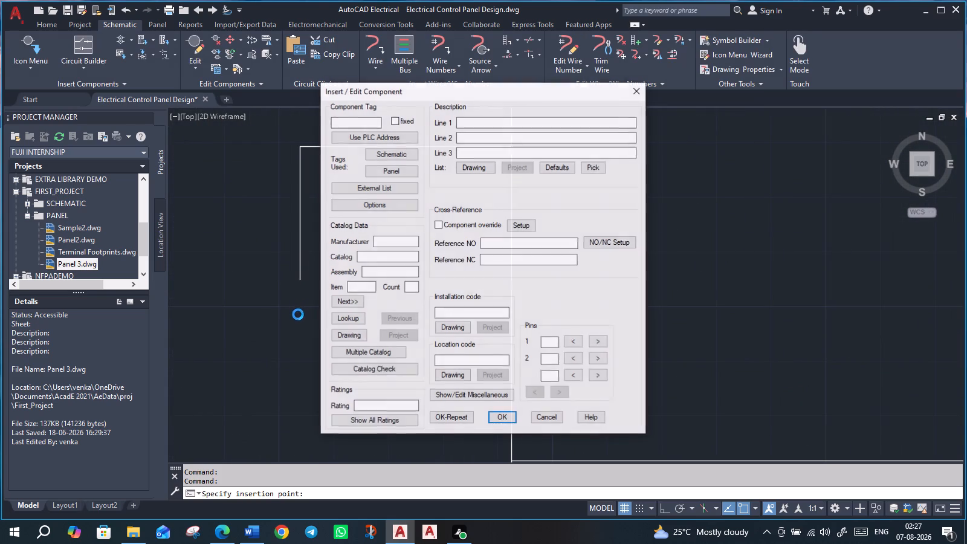
click(358, 122)
key(BackSpace)
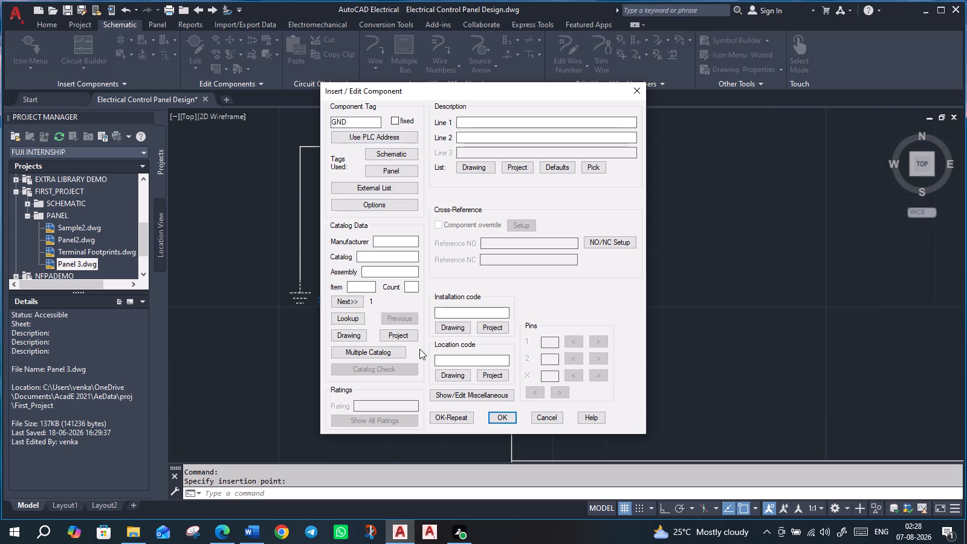
click(502, 419)
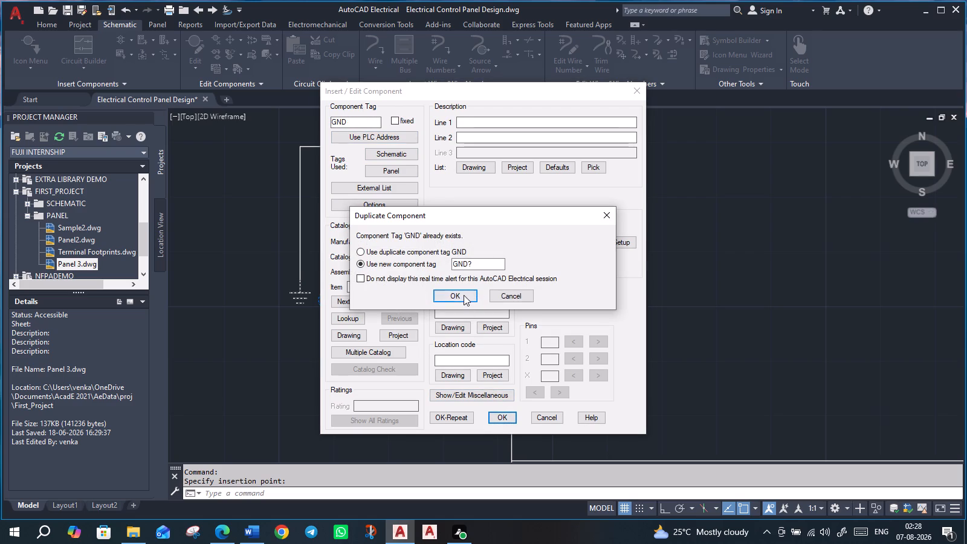
click(464, 295)
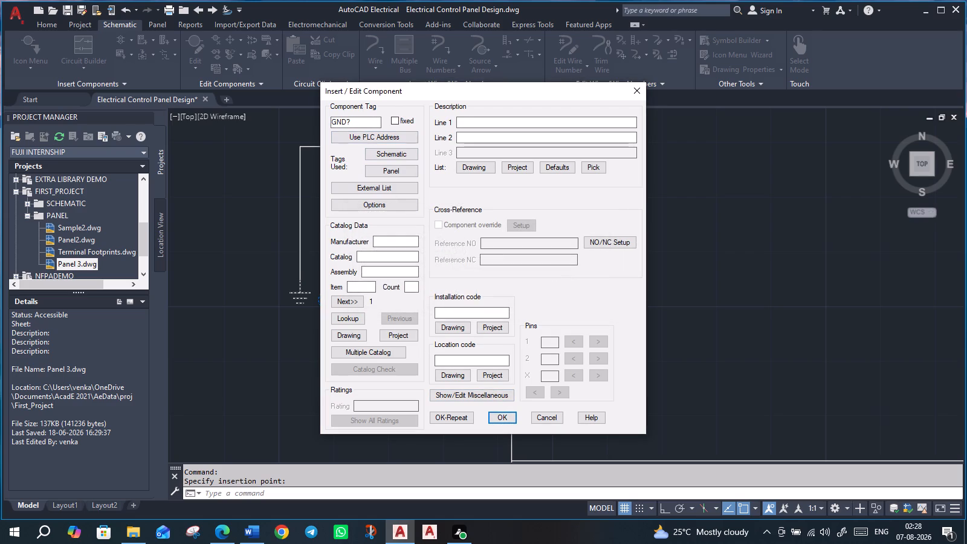
click(499, 415)
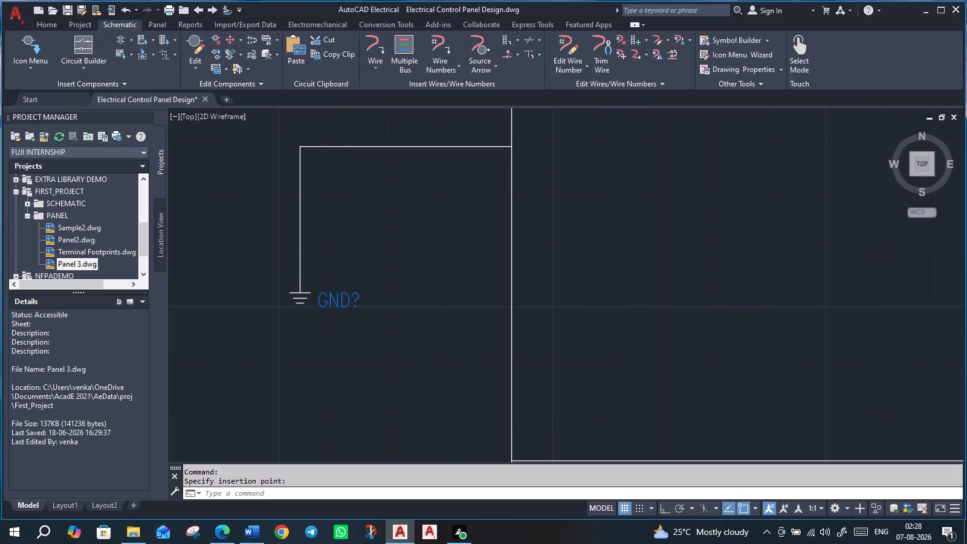
Change the tag of the left-hand ground symbol to GND.
double_click(345, 296)
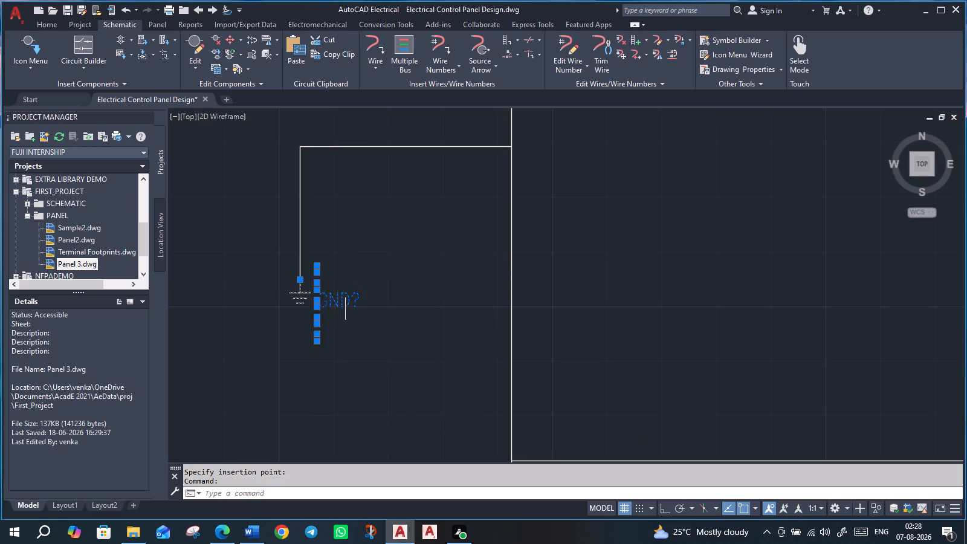
click(532, 248)
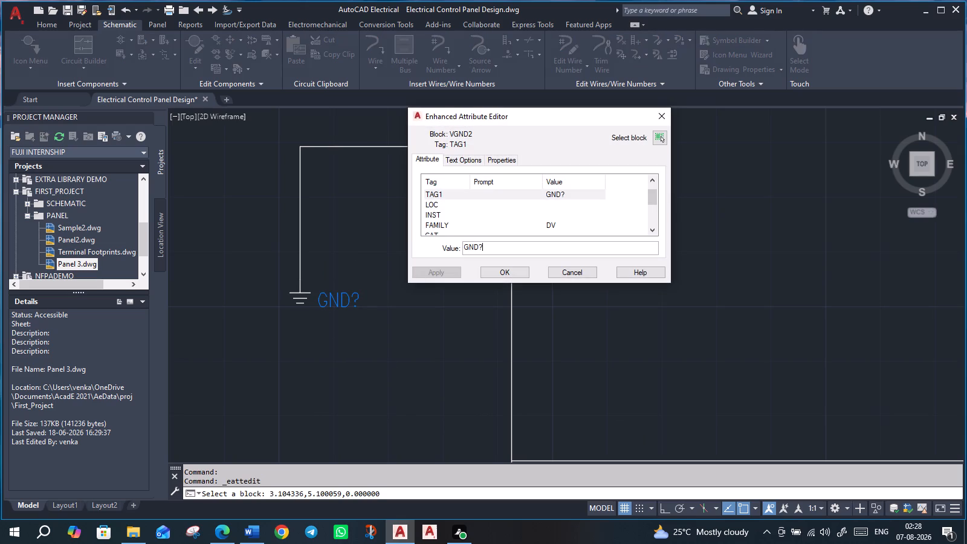
key(BackSpace)
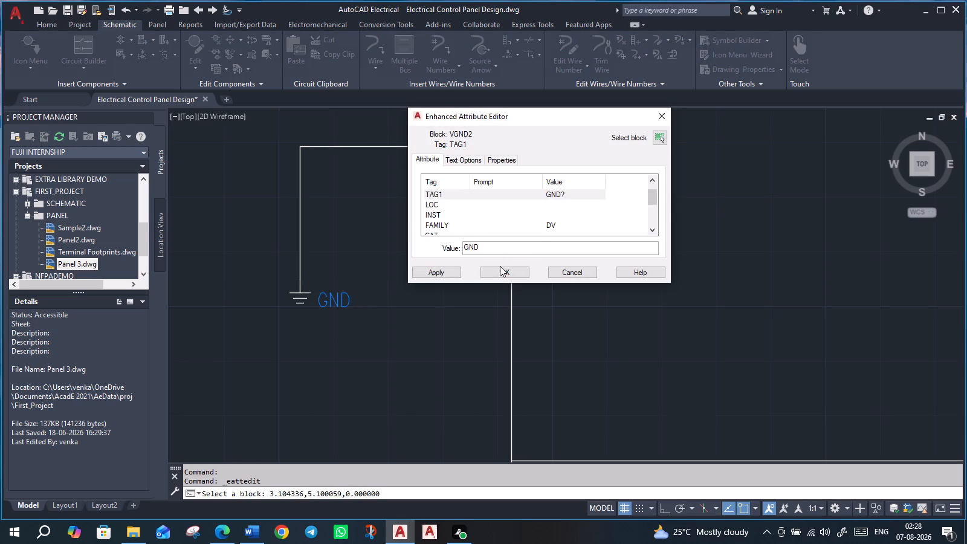
click(502, 269)
scroll(332, 300, down, 2)
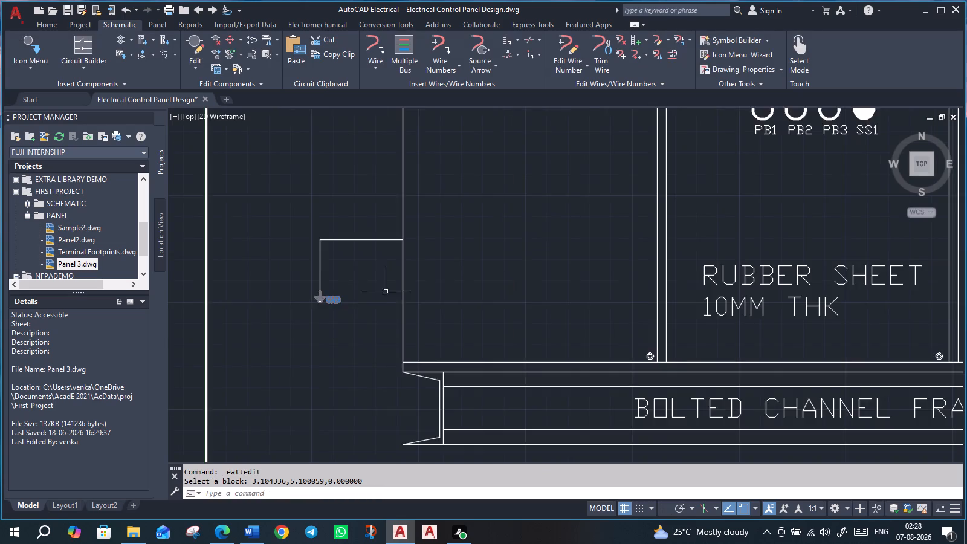
Save the control panel drawing with its completed earthing symbols.
scroll(396, 293, down, 2)
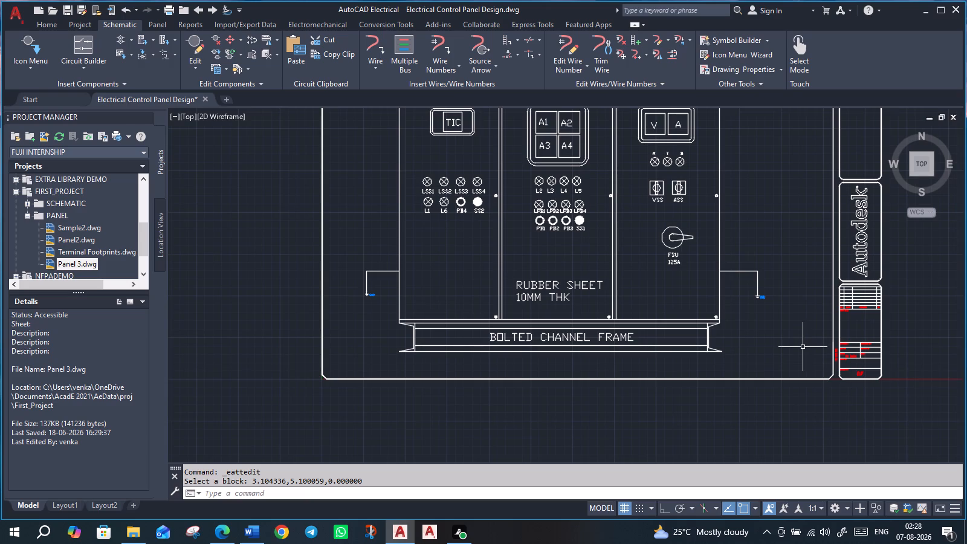
middle_drag(803, 348, 803, 421)
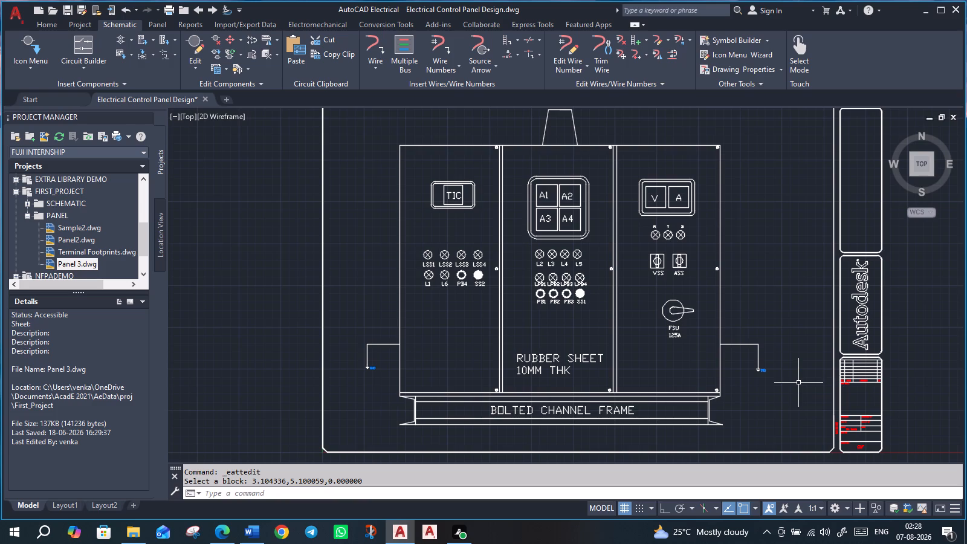
key(ctrl+s)
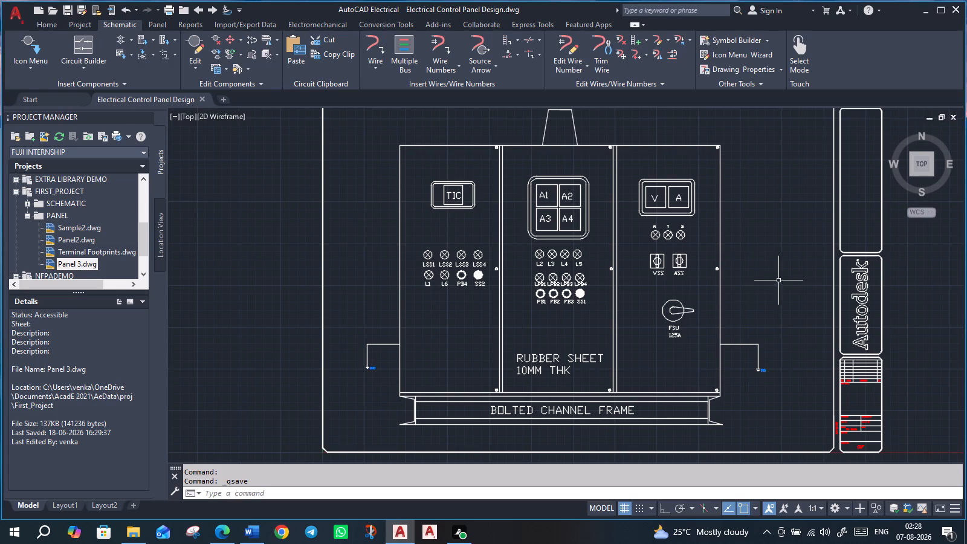
In the Model page setup, set the plot area to a window enclosing the whole drawing border and title block.
scroll(746, 248, down, 1)
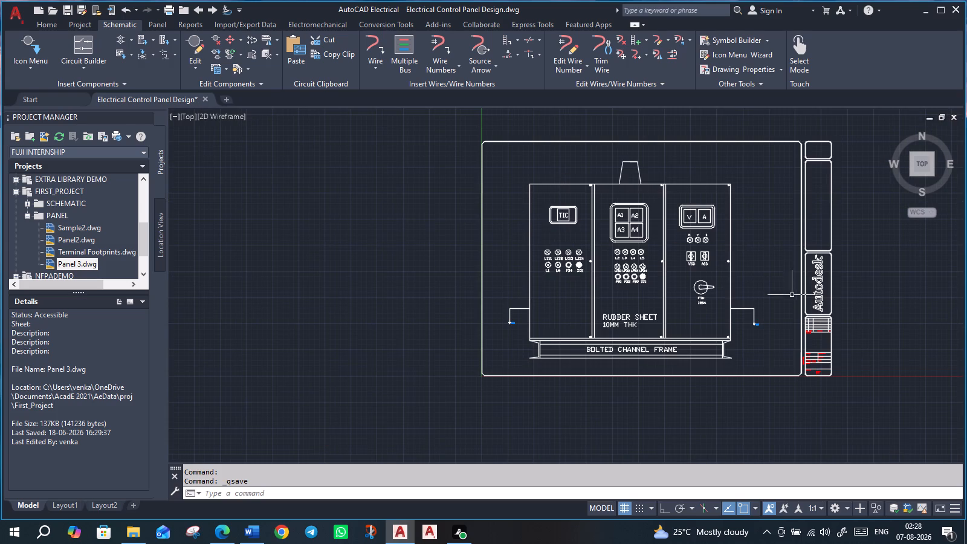
middle_drag(774, 314, 582, 345)
scroll(577, 320, up, 2)
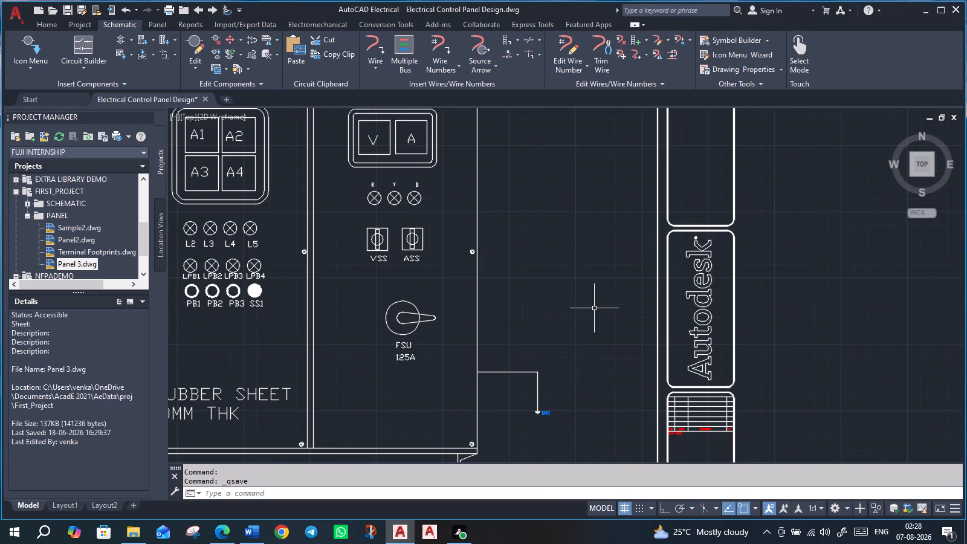
scroll(595, 308, down, 2)
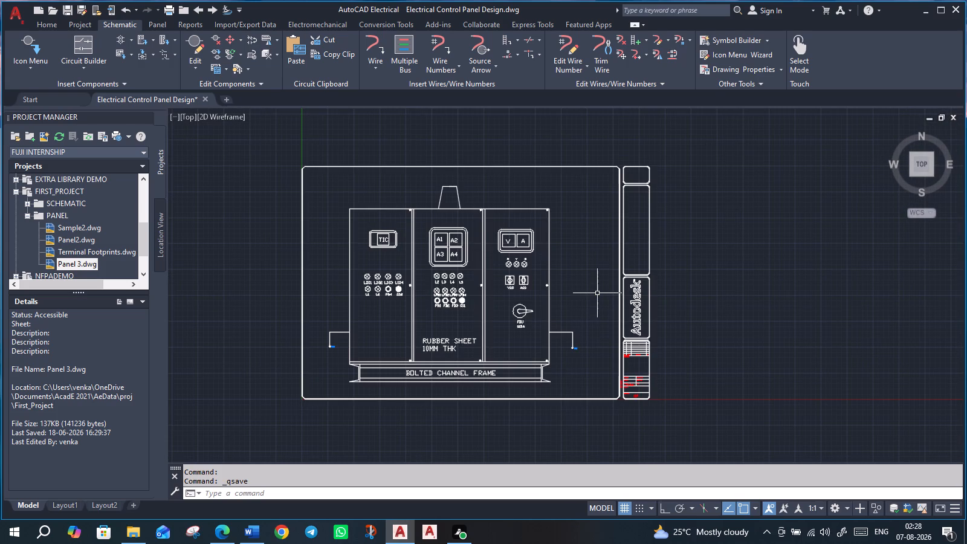
middle_drag(595, 294, 674, 312)
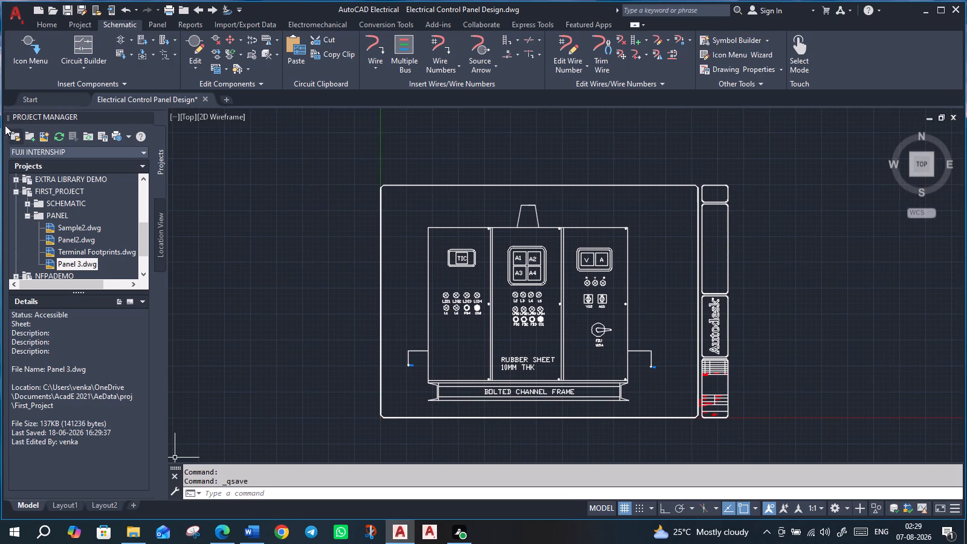
click(14, 12)
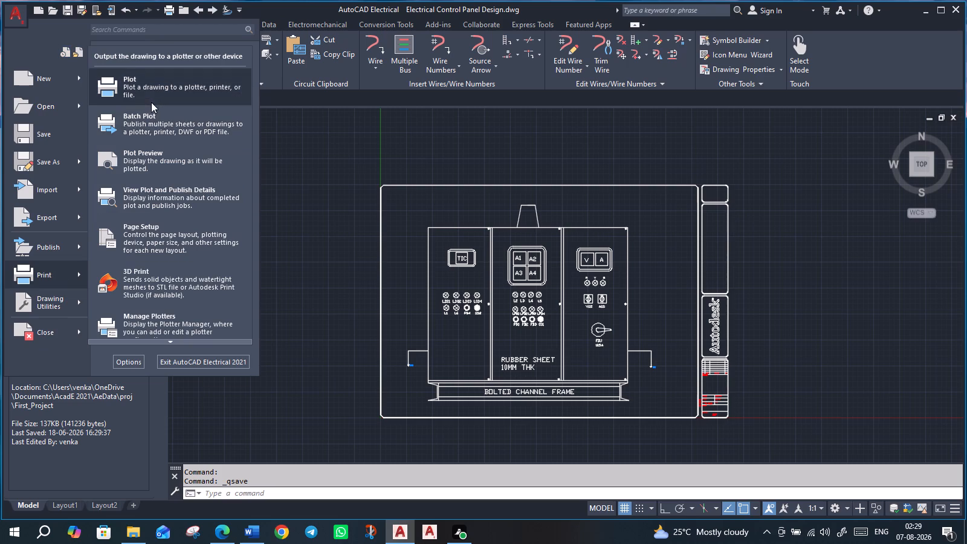
click(157, 233)
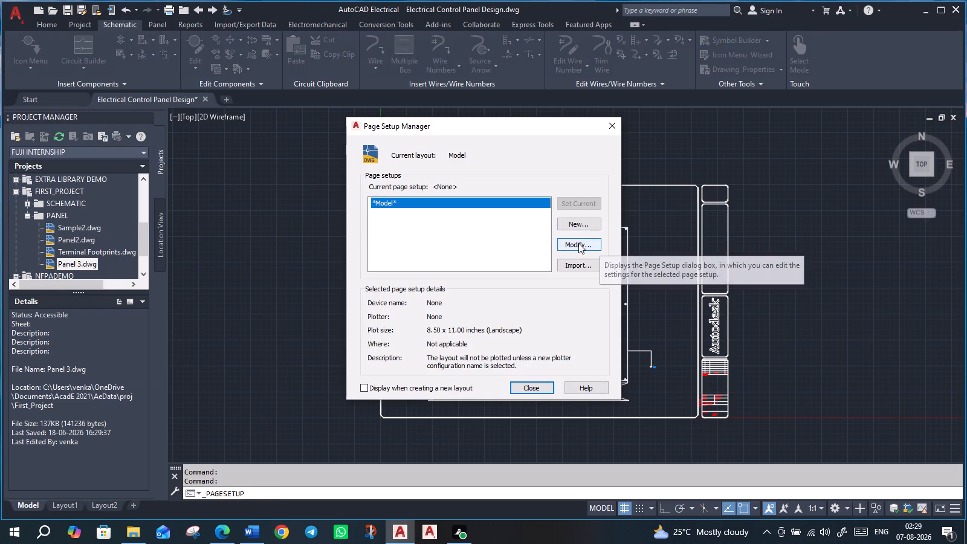
click(578, 243)
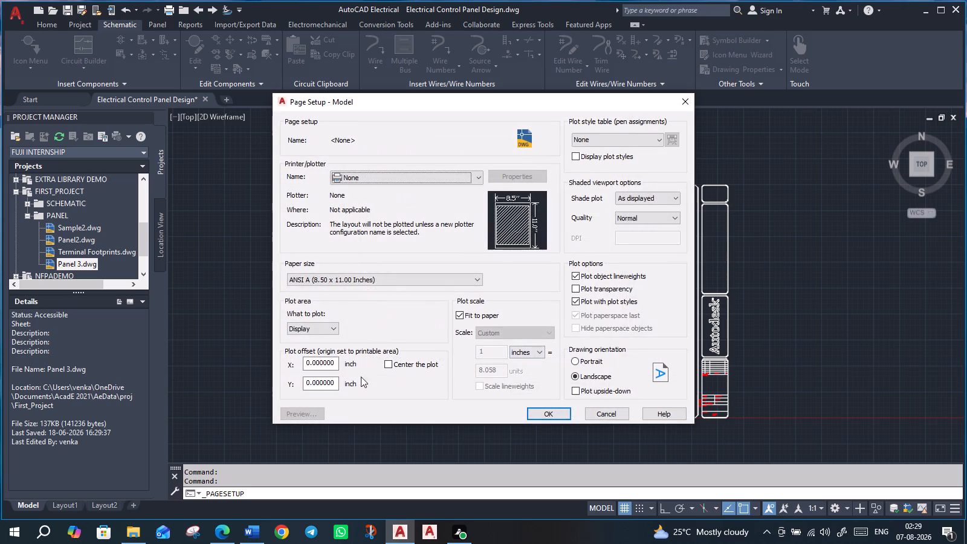
click(330, 329)
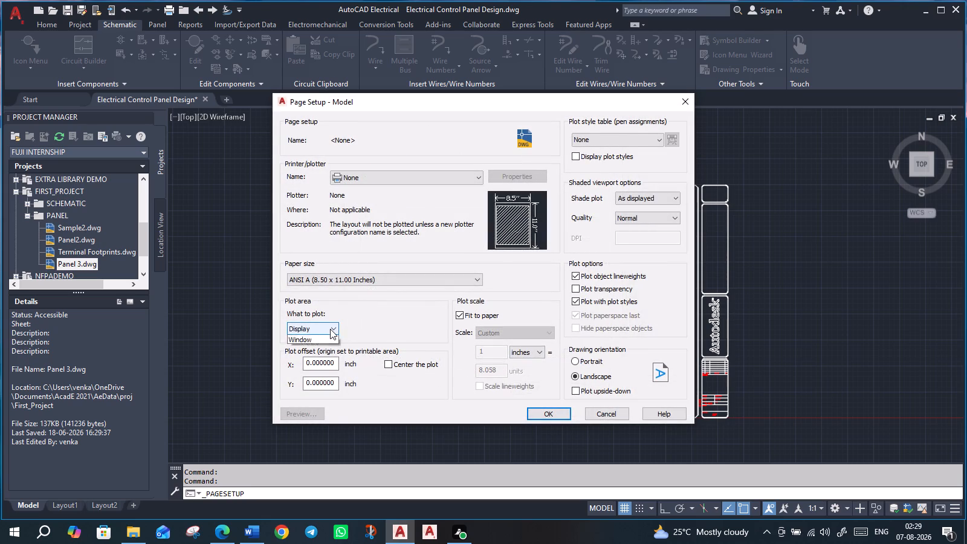
click(311, 359)
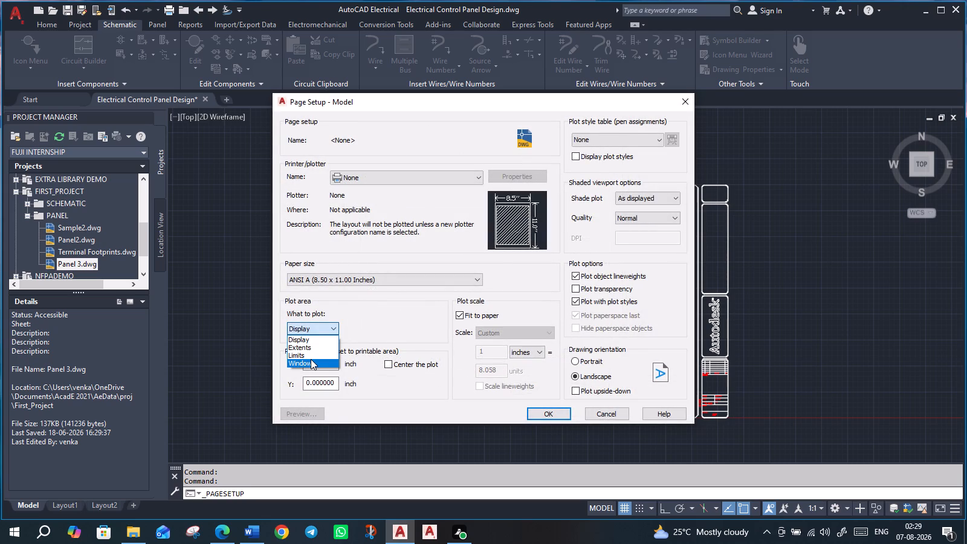
click(358, 163)
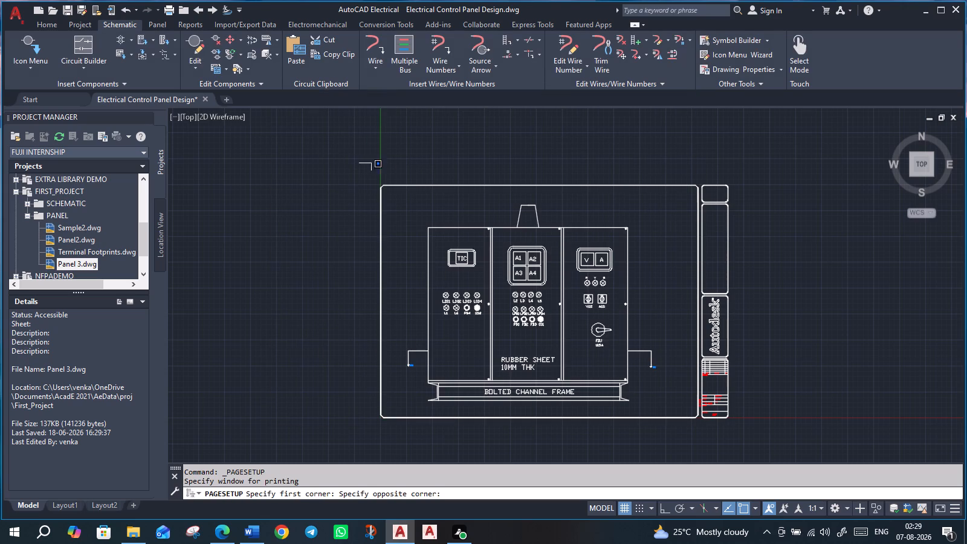
click(762, 436)
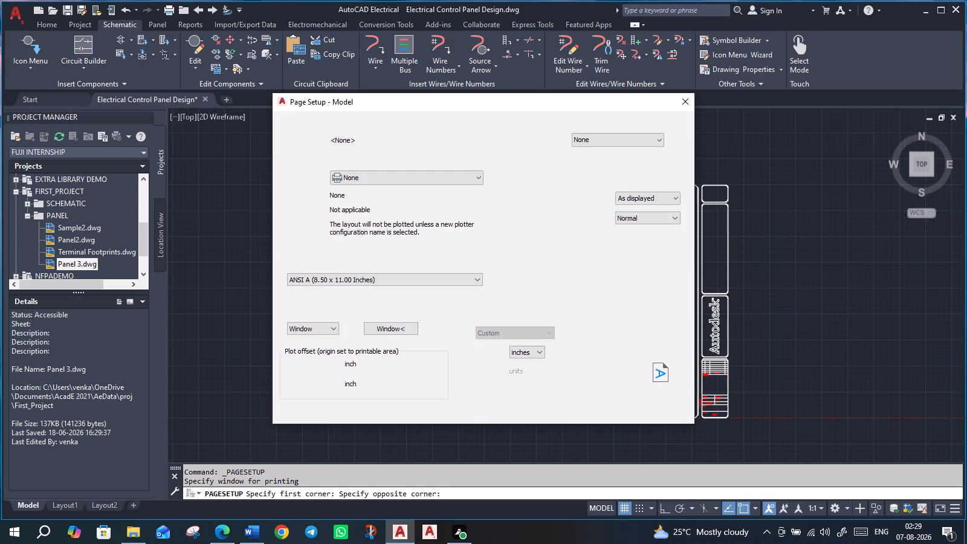
Set the page setup's plotter to Microsoft Print to PDF and assign the acad.ctb plot style table to all layouts.
click(396, 178)
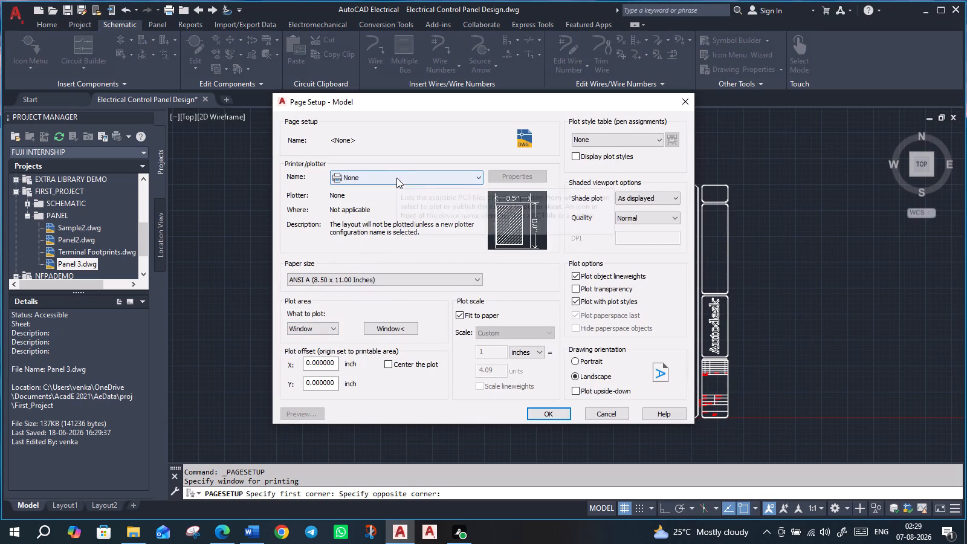
click(368, 231)
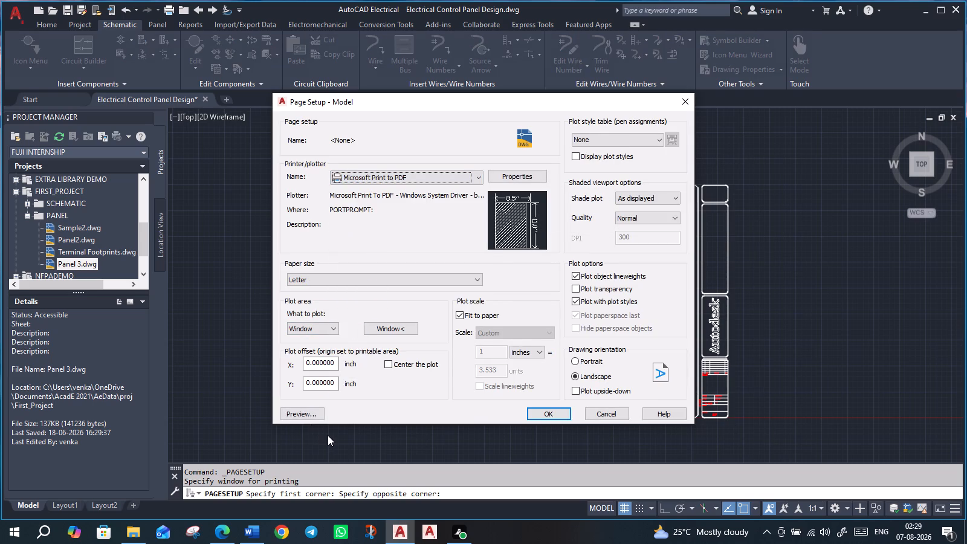
click(650, 136)
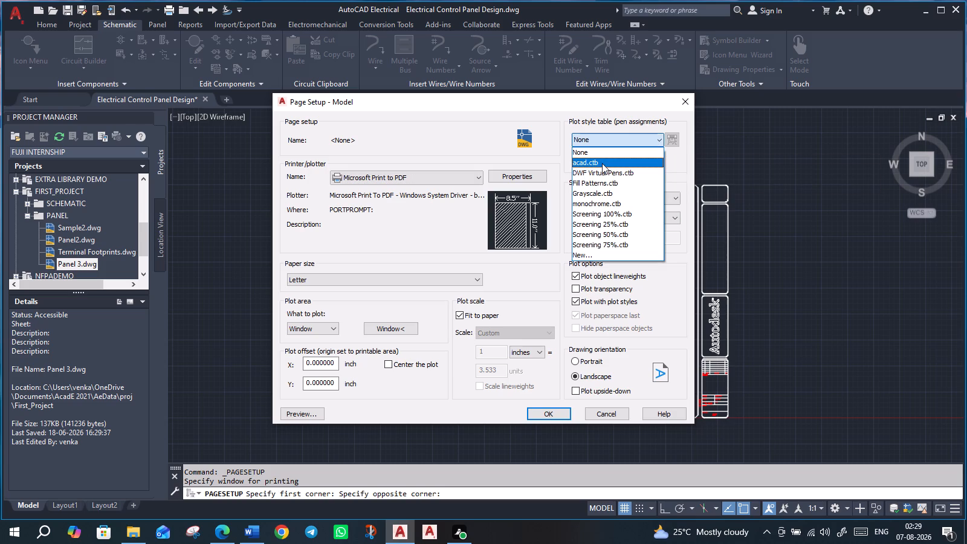
click(602, 163)
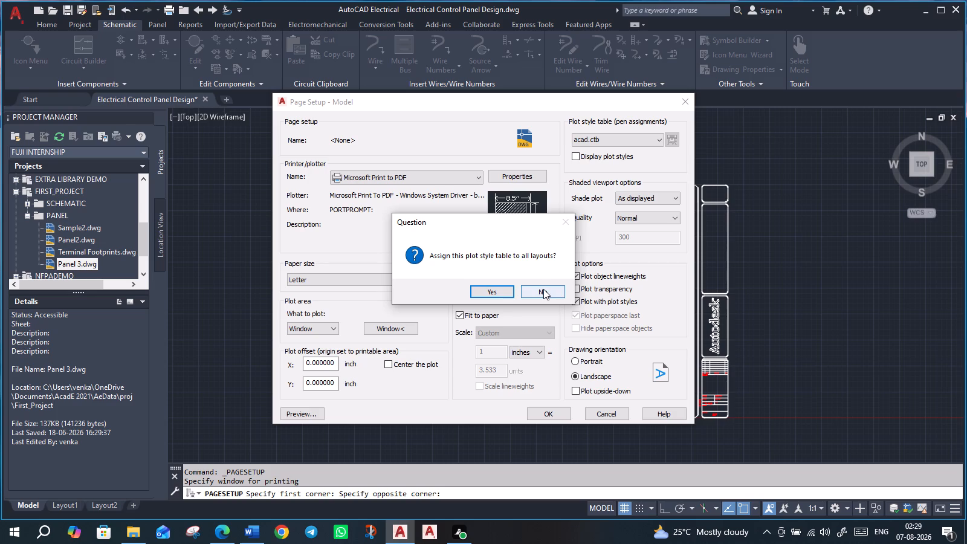
click(494, 288)
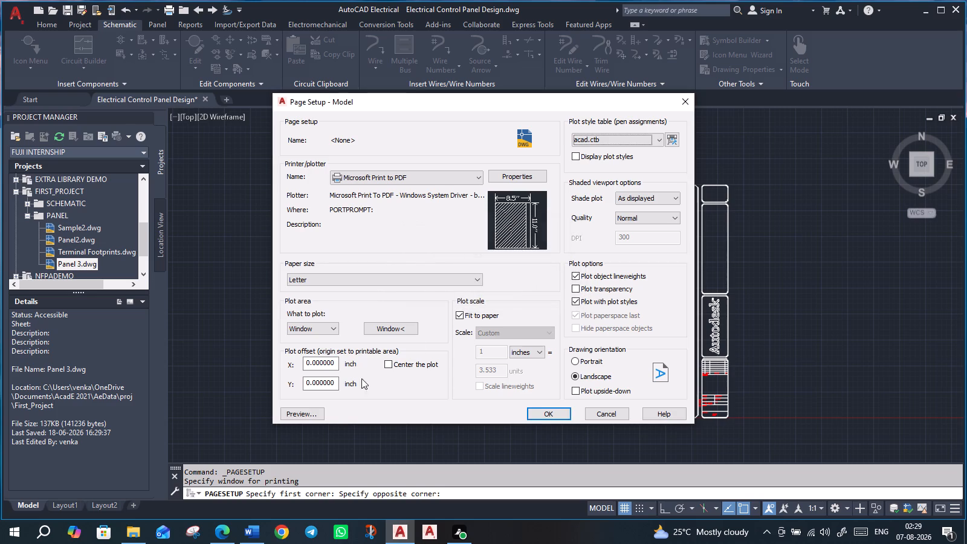
Preview the page setup's output, accept its settings and leave the Page Setup Manager.
click(301, 414)
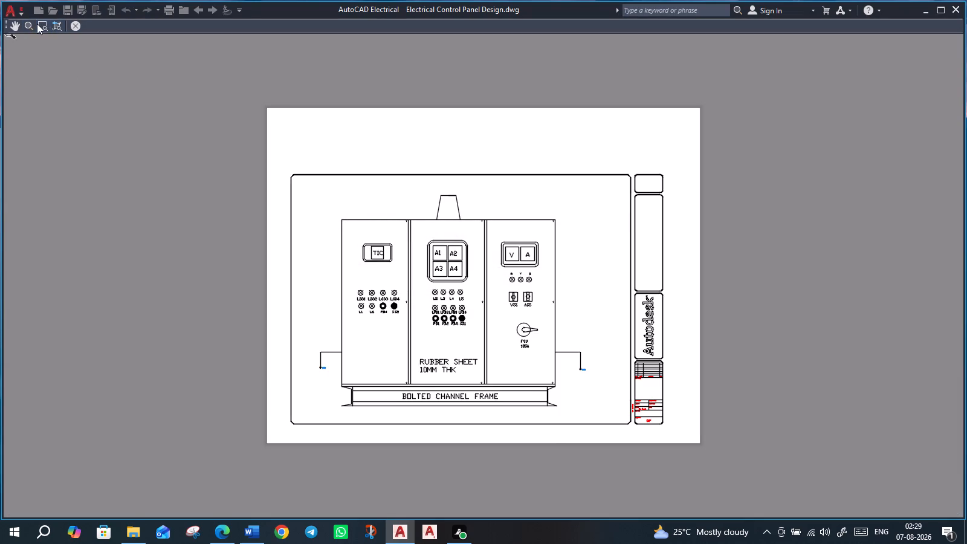
click(74, 24)
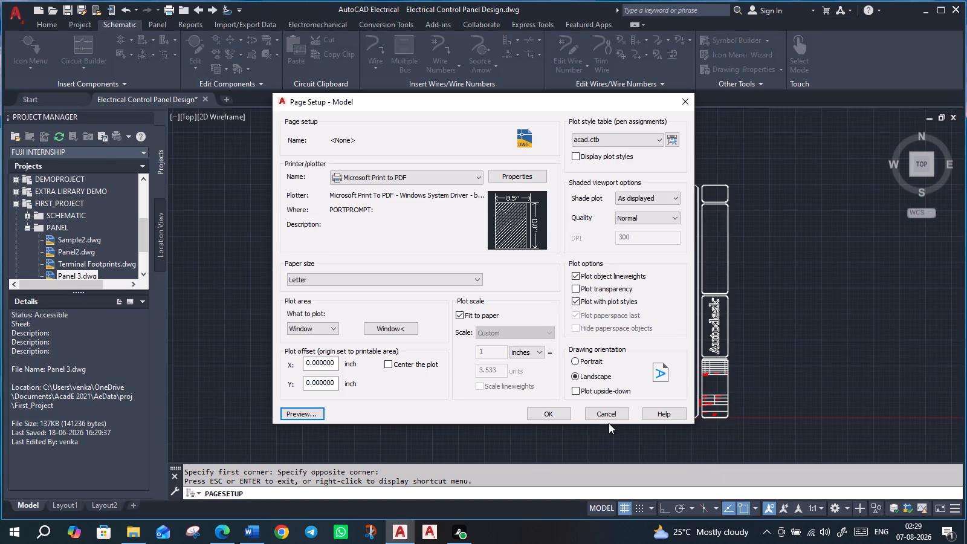
click(552, 414)
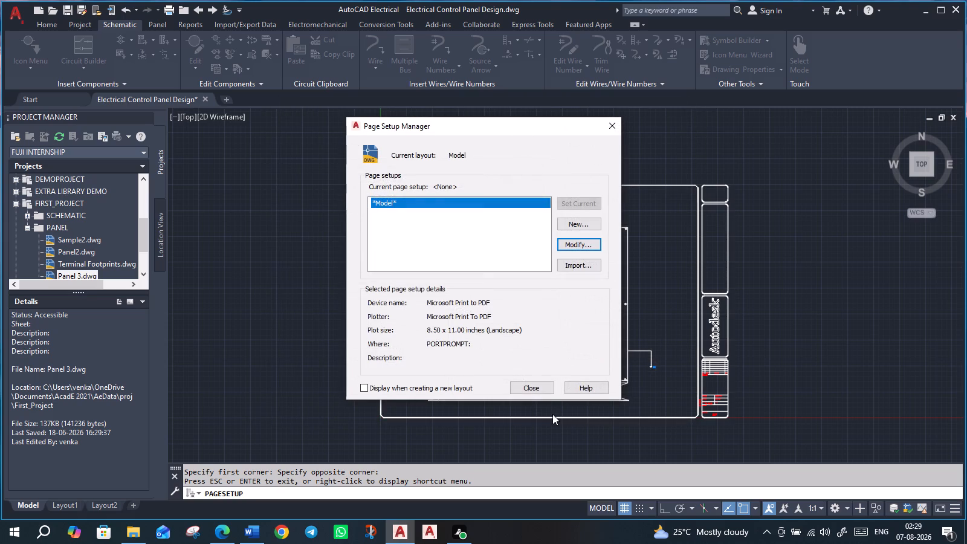
click(539, 392)
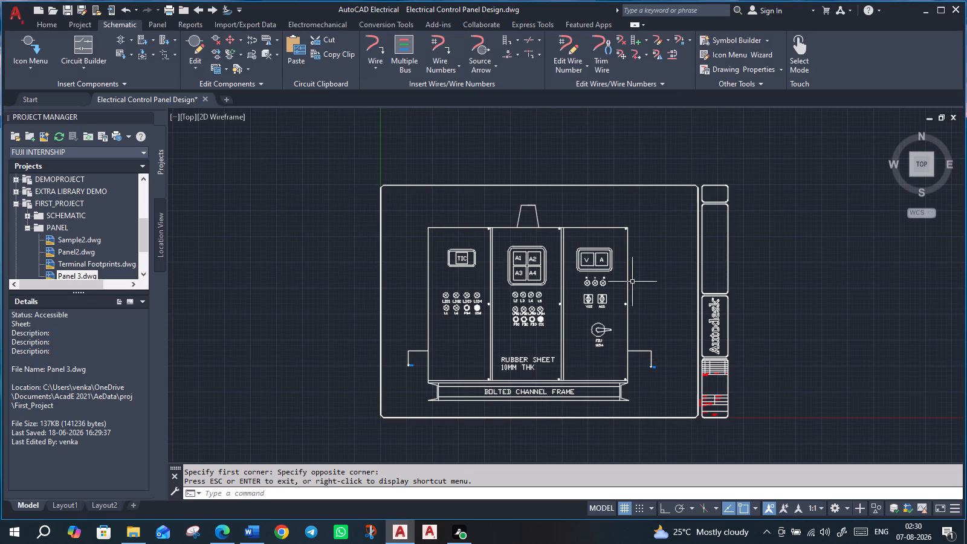
Preview the plot and output it to the Documents folder as a PDF named Electrical Control Panel Design.
click(7, 16)
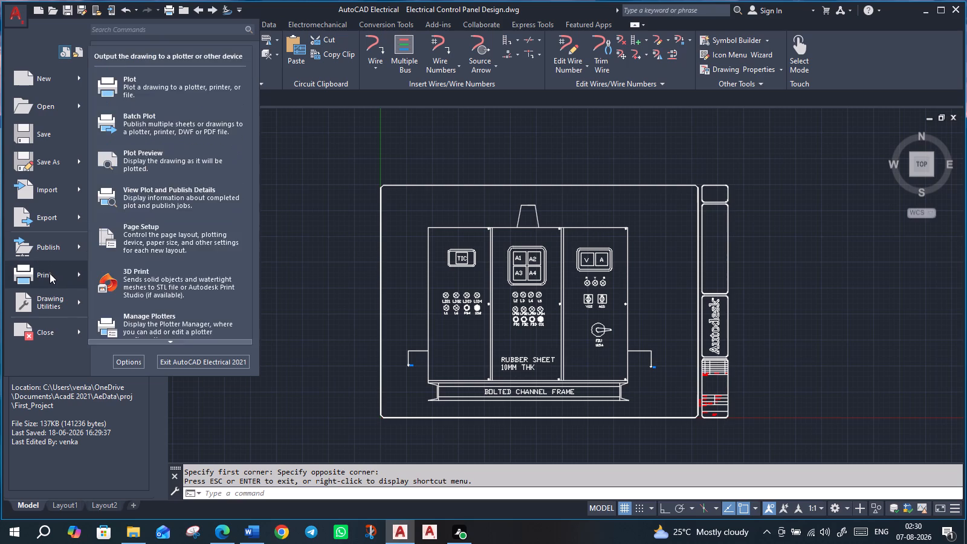
click(50, 273)
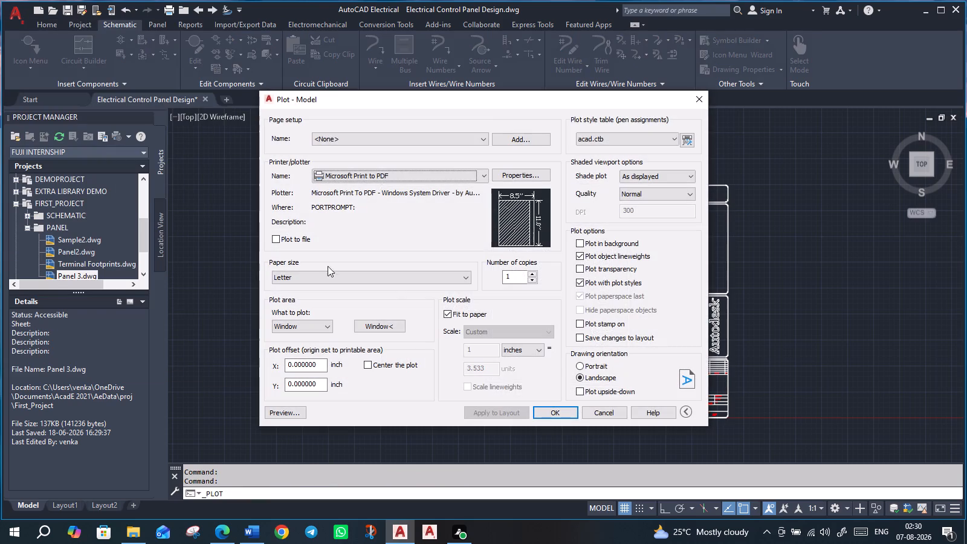
click(276, 412)
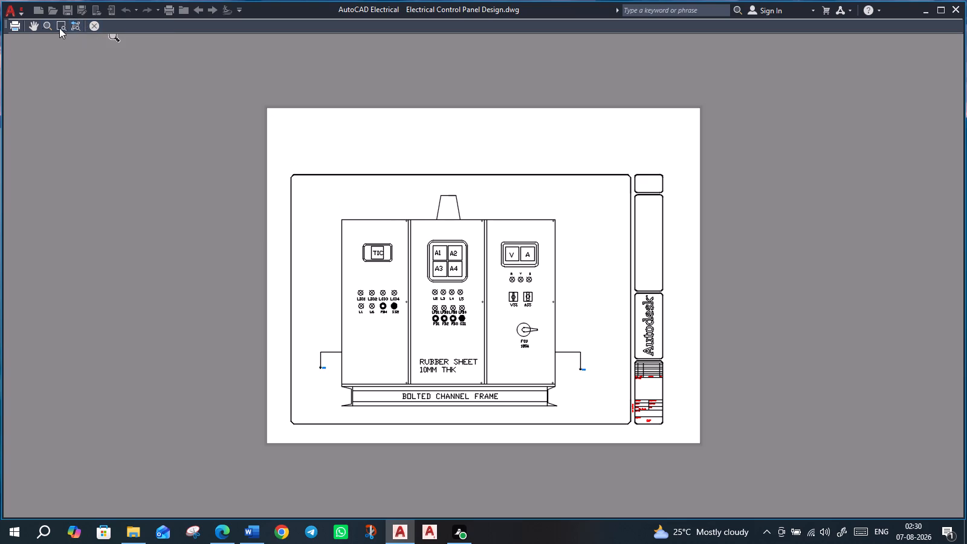
click(92, 25)
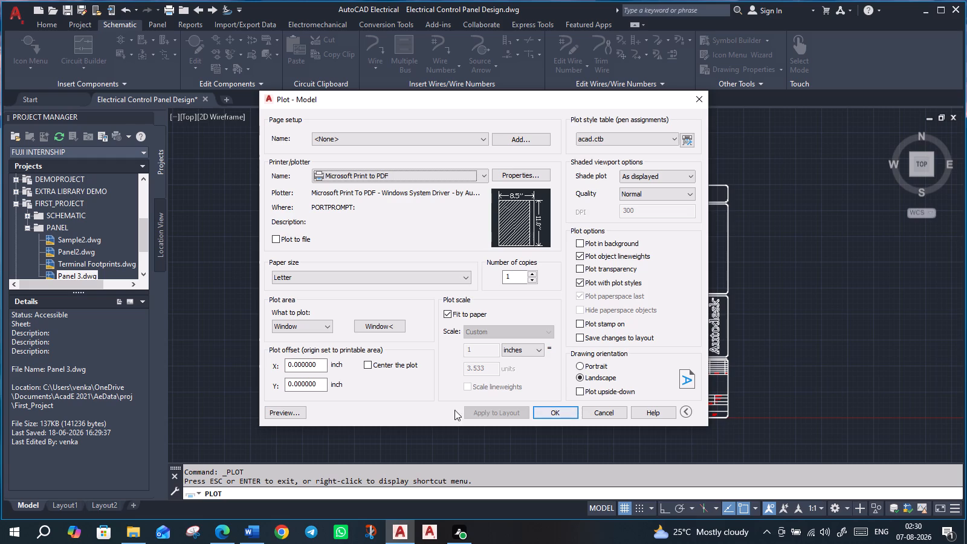
click(556, 410)
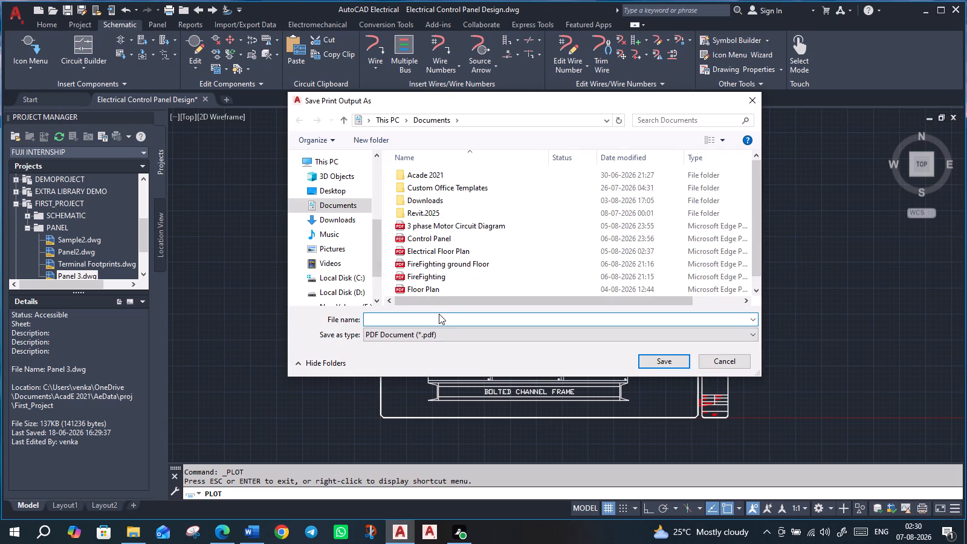
text(eLE)
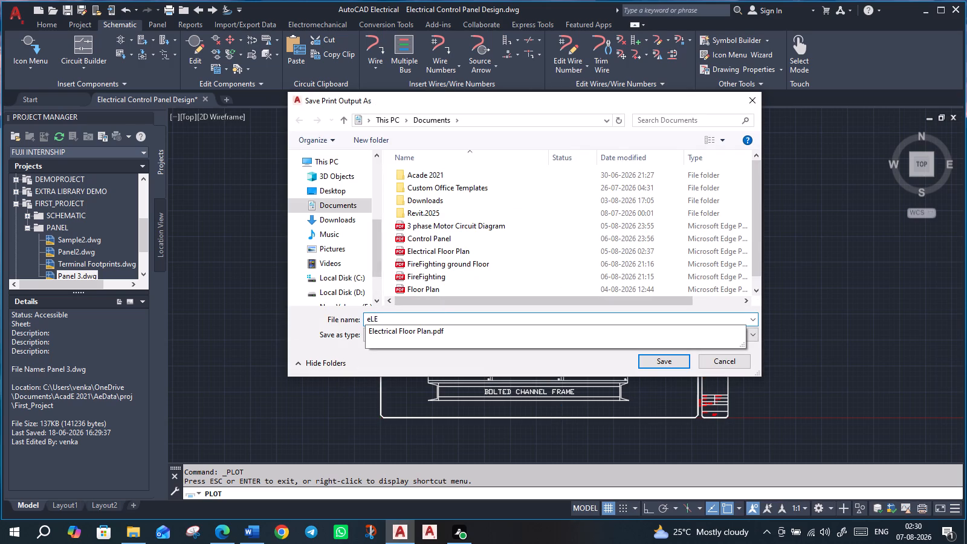
key(BackSpace)
key(BackSpace)
key(BackSpace)
key(w)
key(BackSpace)
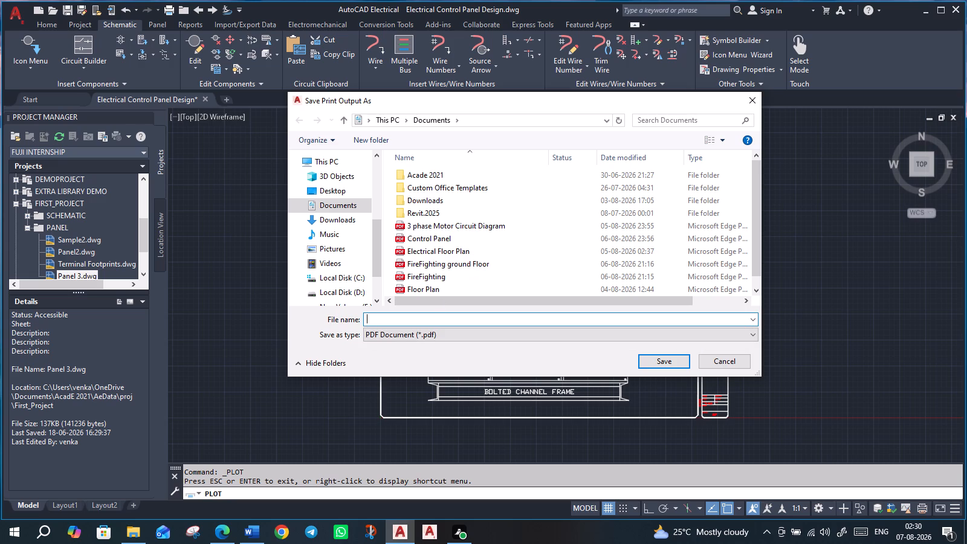
key(e)
text(lectrical)
key(space)
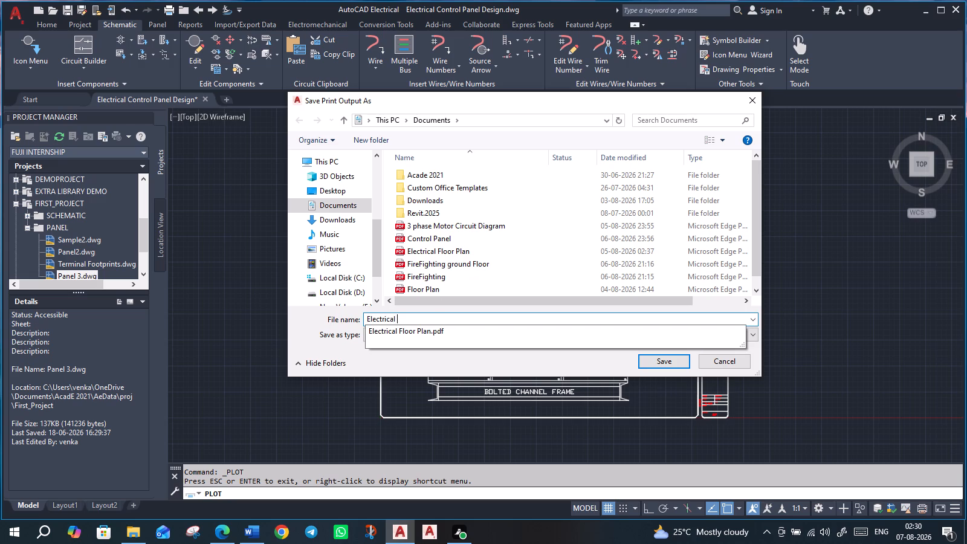
text(Control Panel Design)
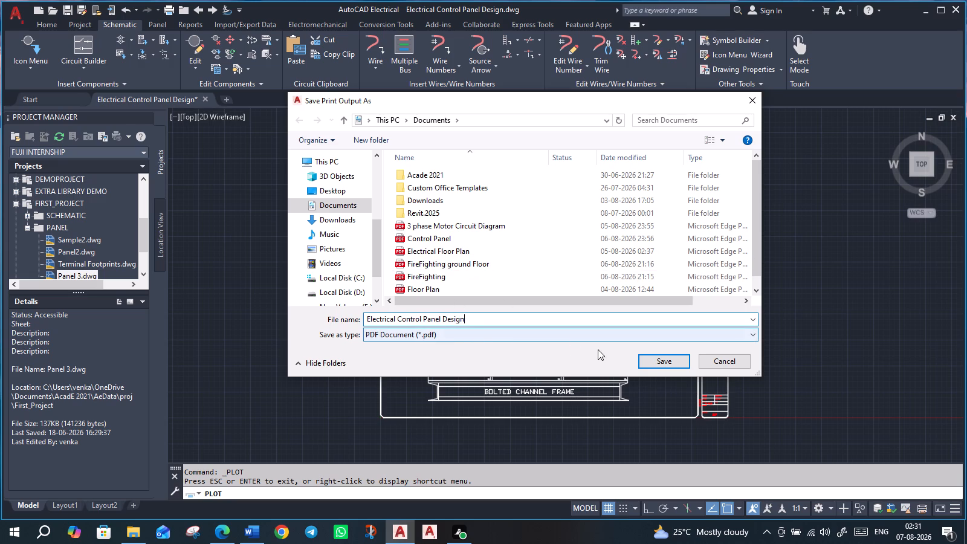
click(651, 363)
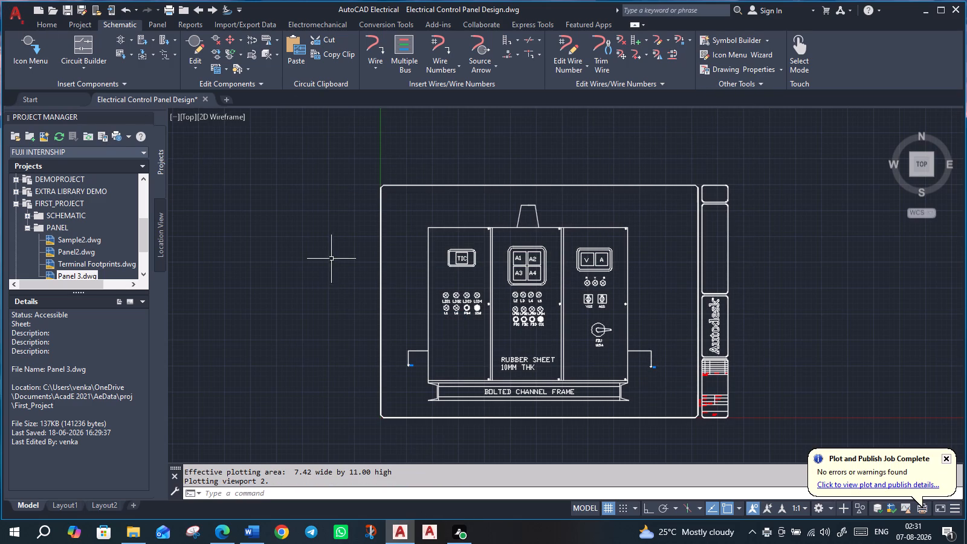
Save the drawing after plotting.
key(ctrl+s)
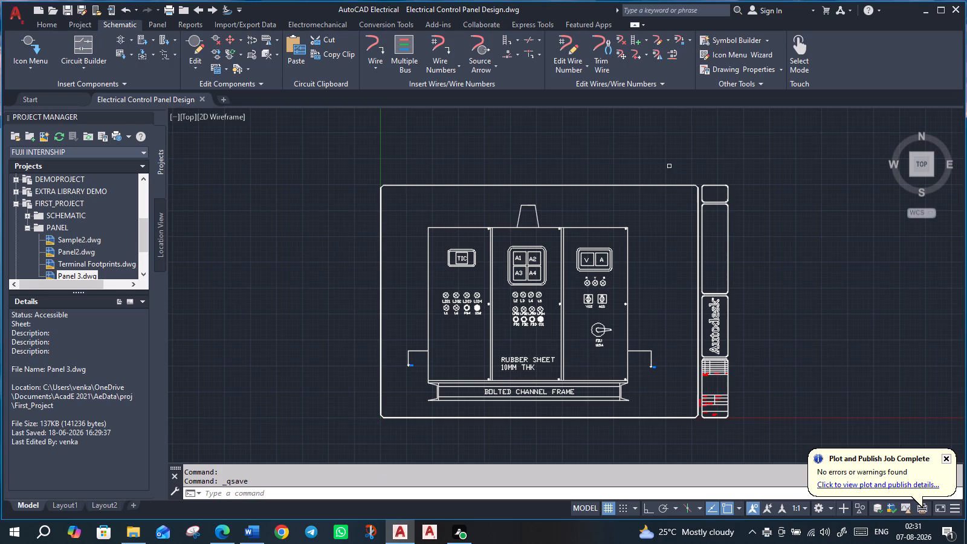
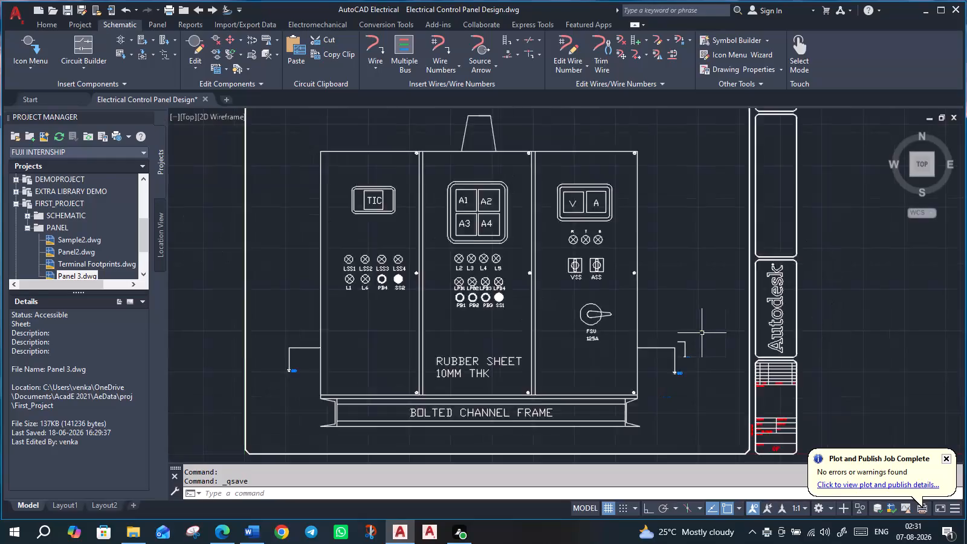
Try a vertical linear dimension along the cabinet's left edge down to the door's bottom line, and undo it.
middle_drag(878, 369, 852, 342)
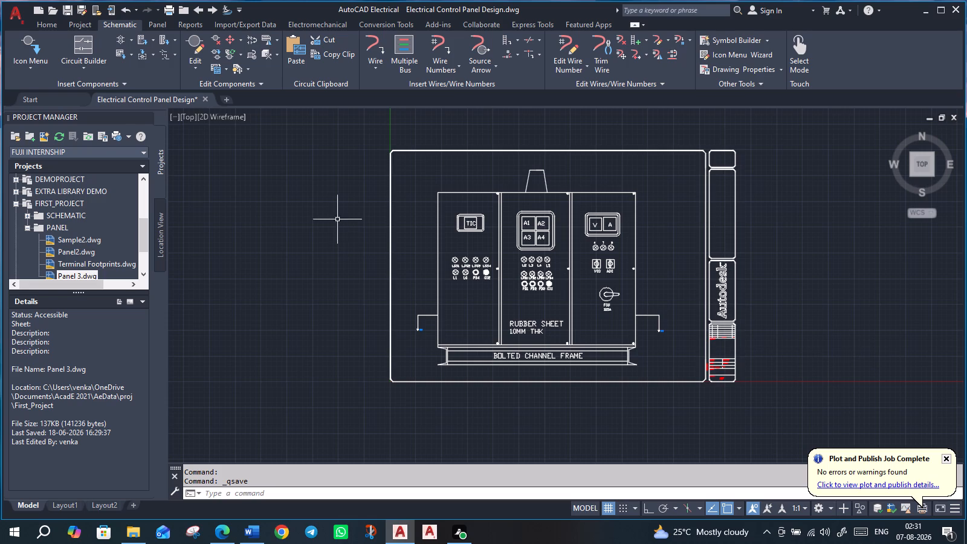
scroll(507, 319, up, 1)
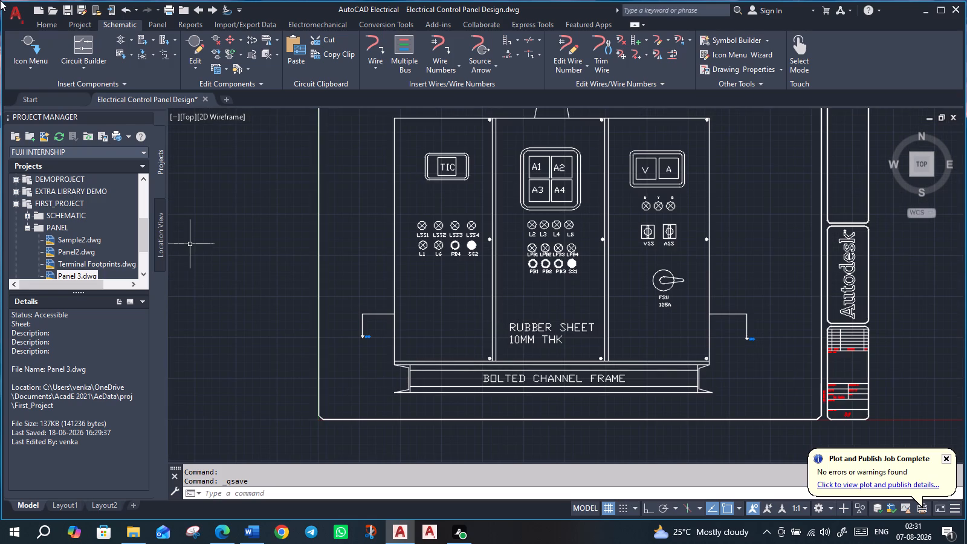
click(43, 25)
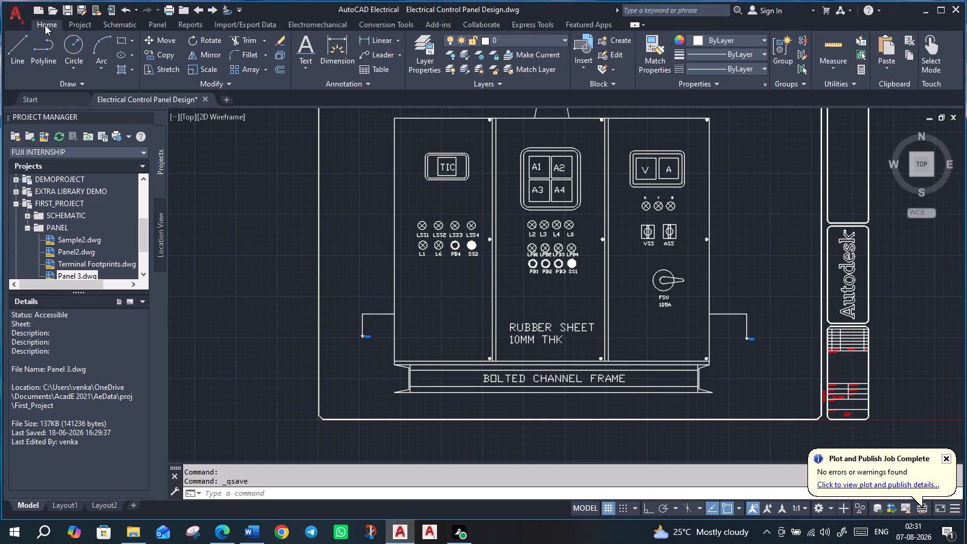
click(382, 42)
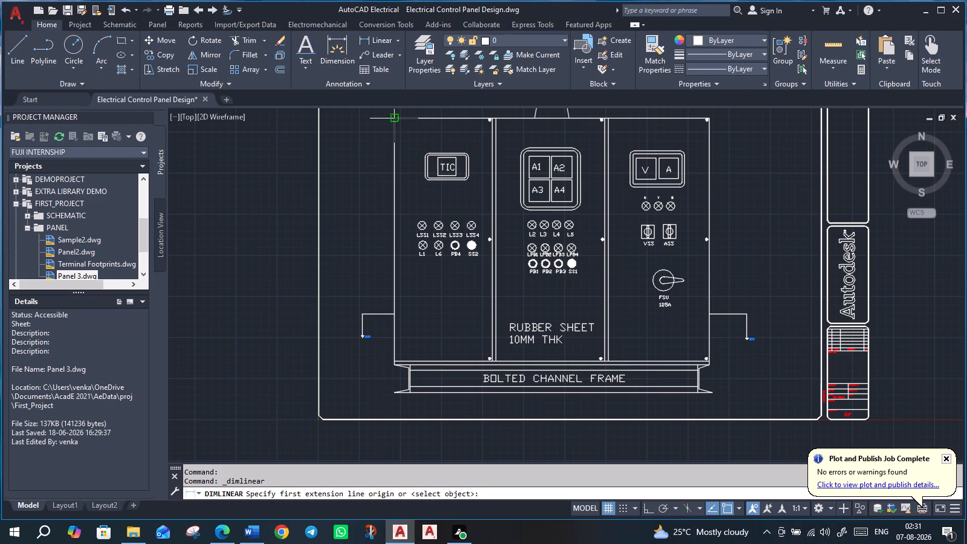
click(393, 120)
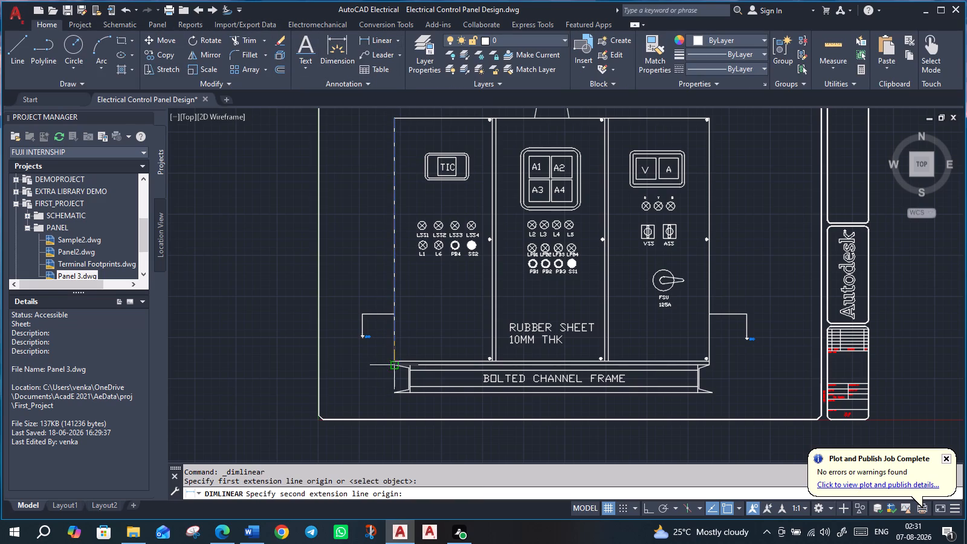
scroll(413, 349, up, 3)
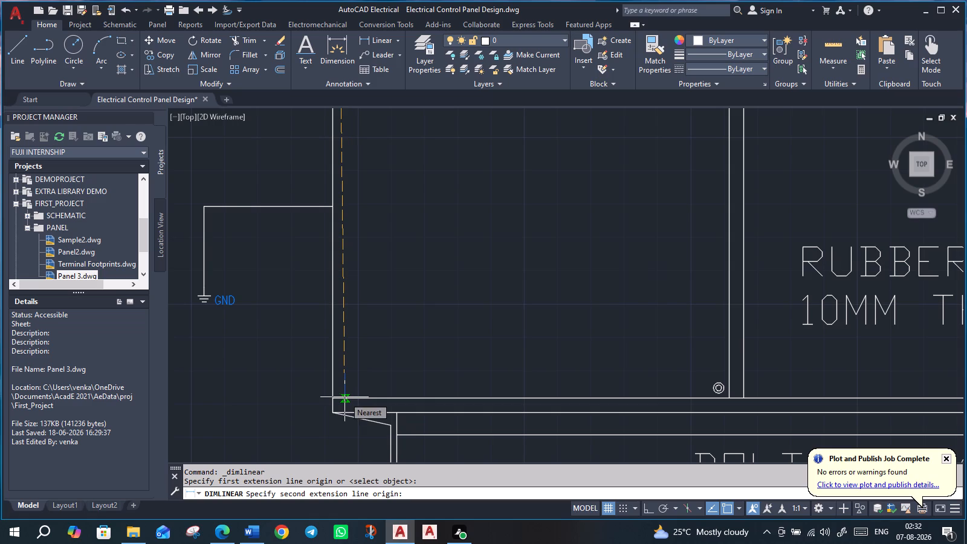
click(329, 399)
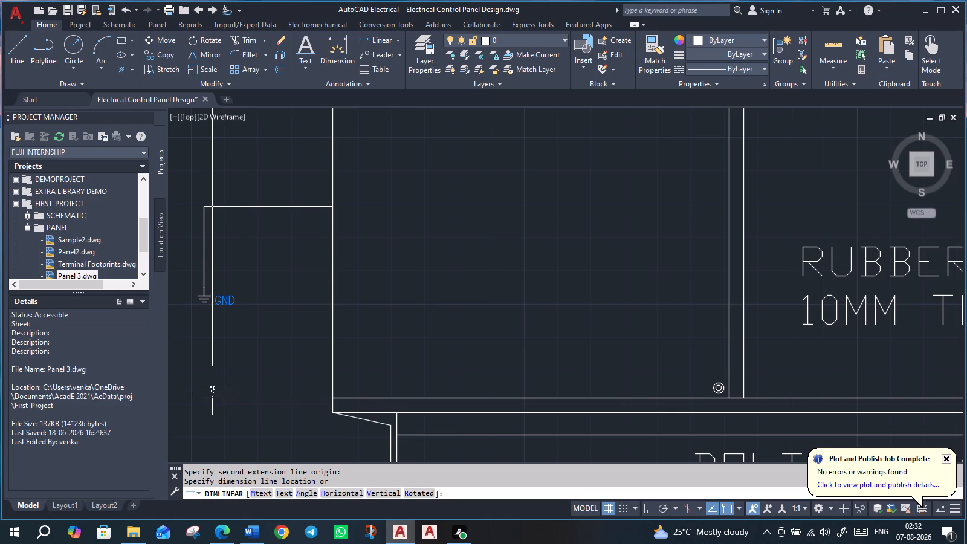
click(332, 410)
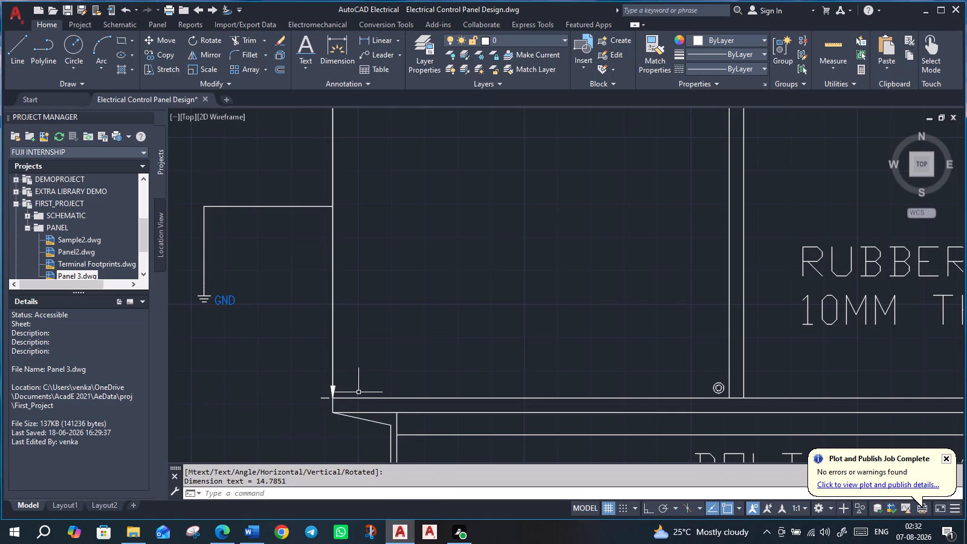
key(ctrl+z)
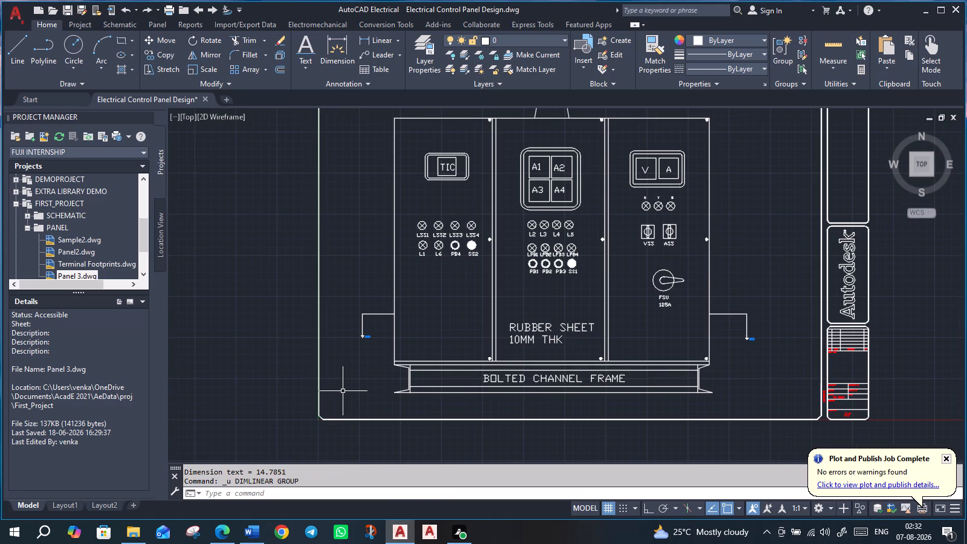
Add a vertical linear dimension from the cabinet's top-left corner to the base frame's upper-left corner, placed left of the GND symbol.
scroll(528, 246, down, 2)
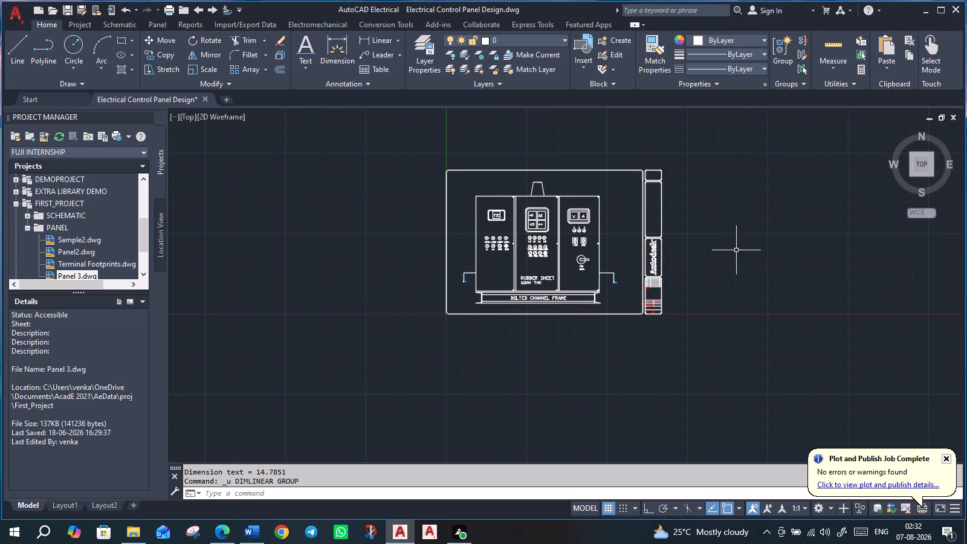
scroll(598, 254, up, 2)
middle_drag(662, 242, 672, 318)
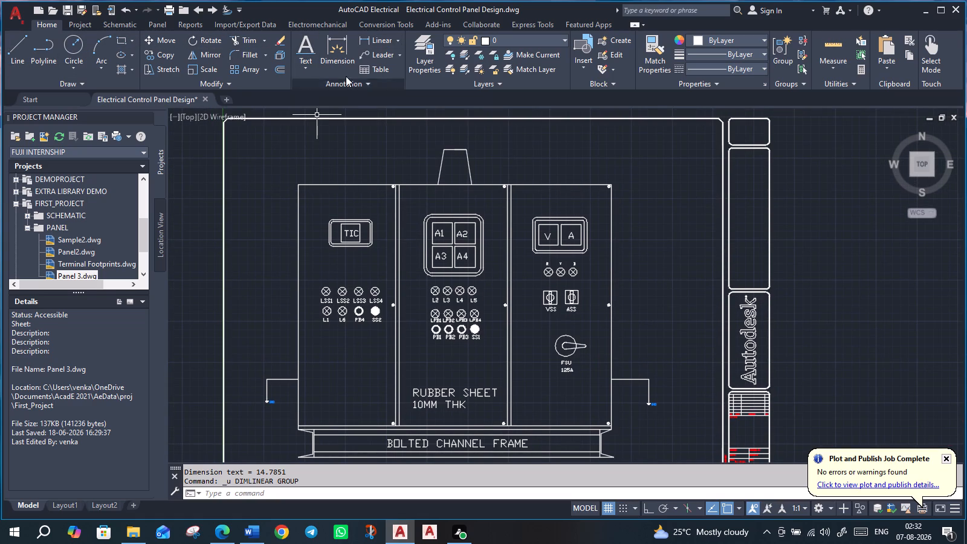
click(367, 36)
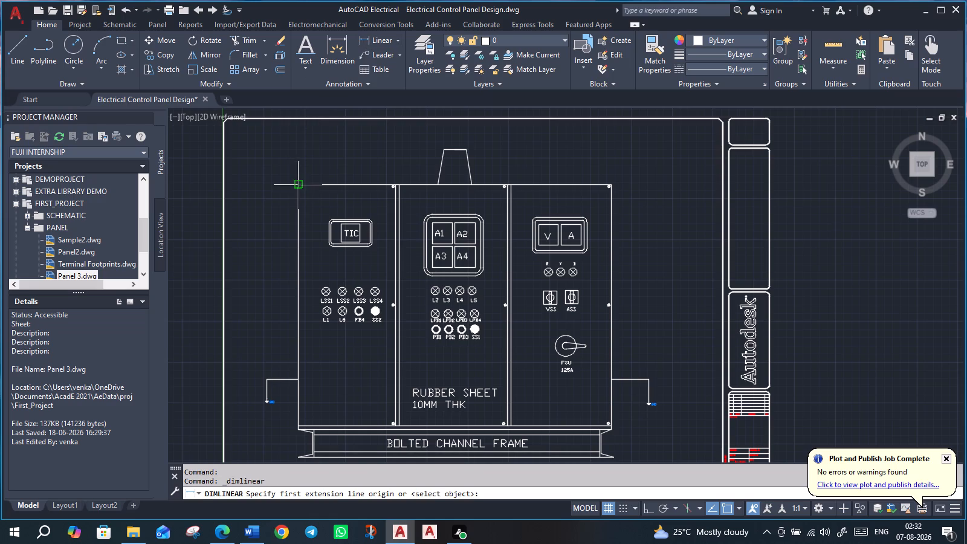
click(300, 187)
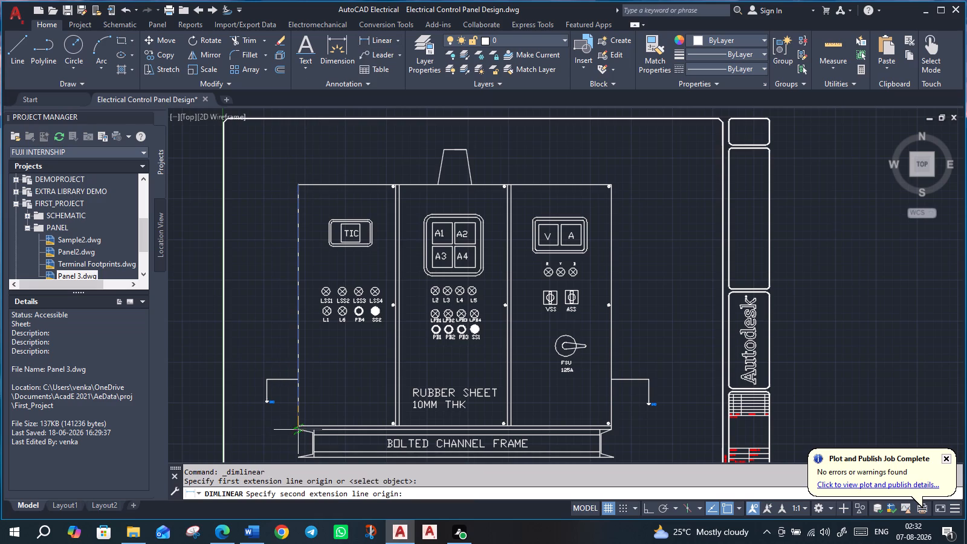
scroll(297, 431, up, 4)
click(302, 429)
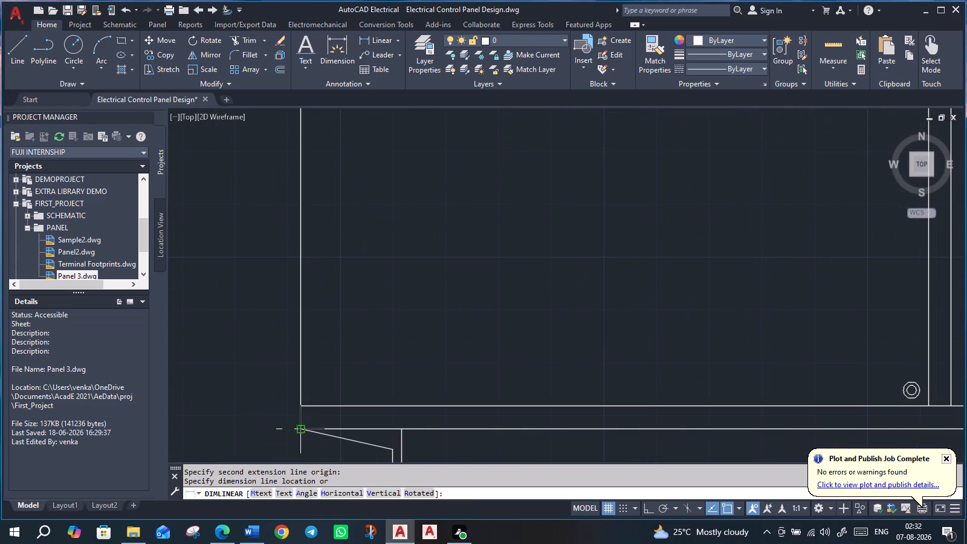
scroll(253, 424, down, 2)
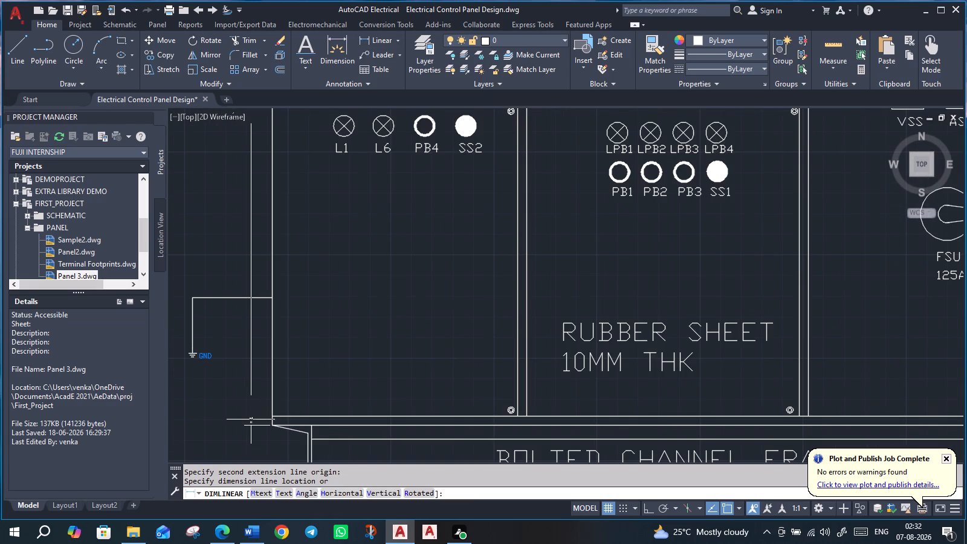
scroll(250, 419, down, 2)
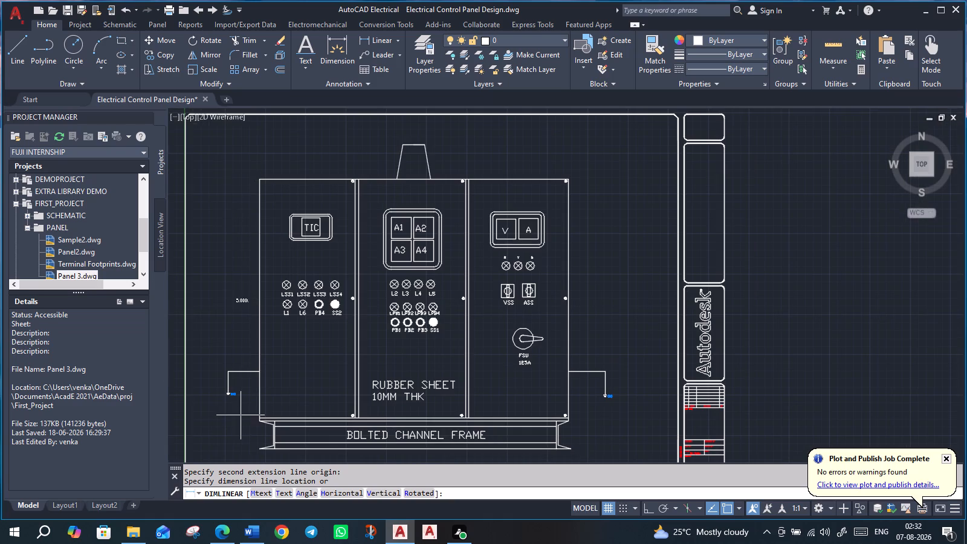
scroll(237, 415, up, 3)
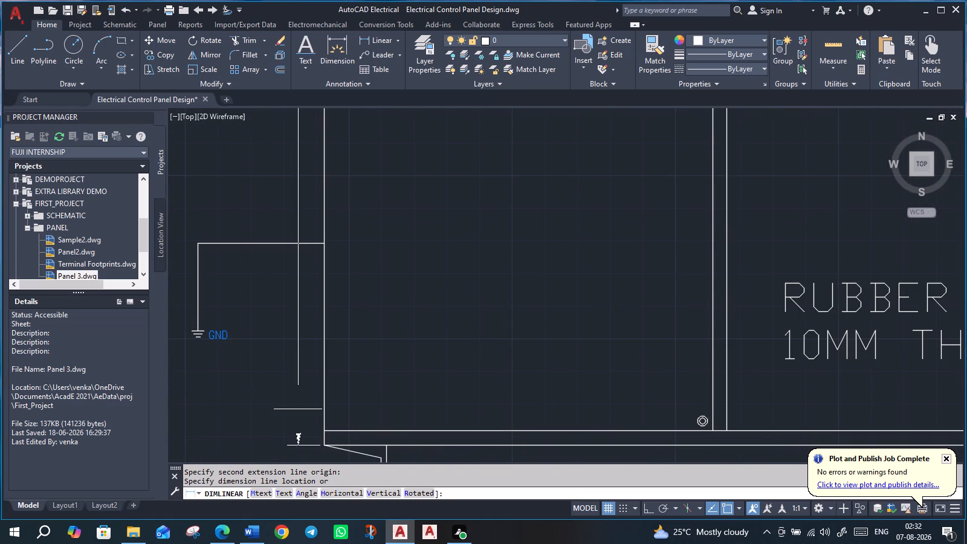
middle_drag(298, 409, 319, 514)
scroll(311, 497, down, 4)
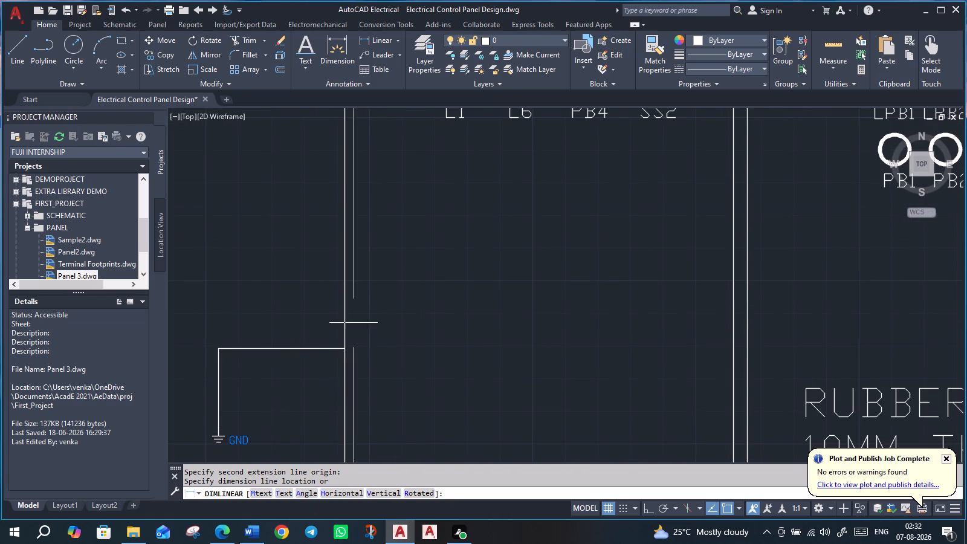
scroll(354, 317, down, 1)
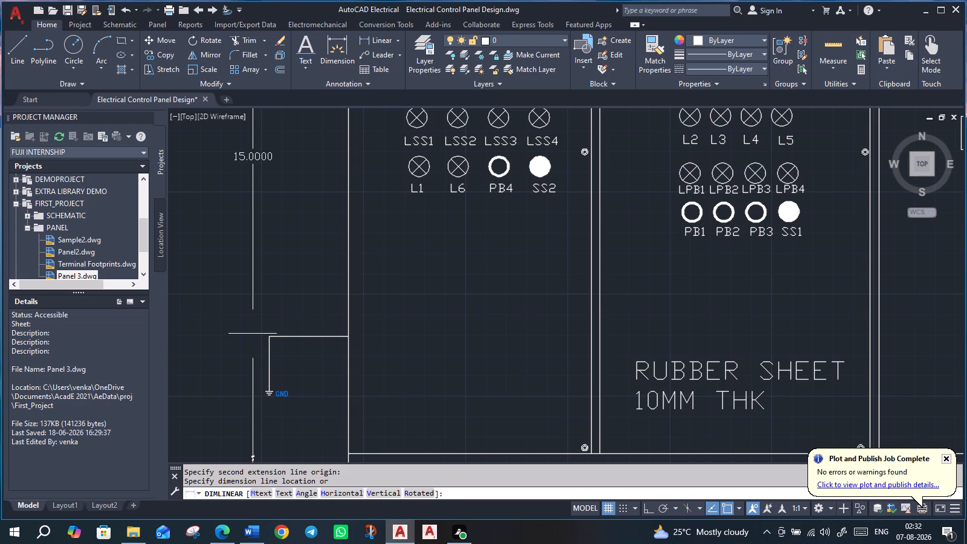
click(253, 334)
scroll(276, 312, down, 3)
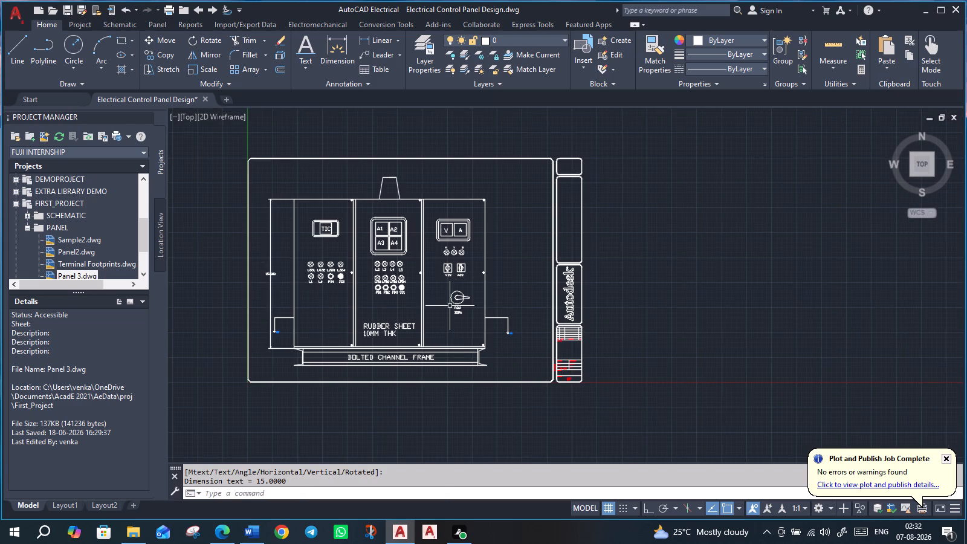
Modify the Standard dimension style to set the linear dimensions' precision to 0.
scroll(444, 307, up, 2)
middle_drag(635, 308, 884, 348)
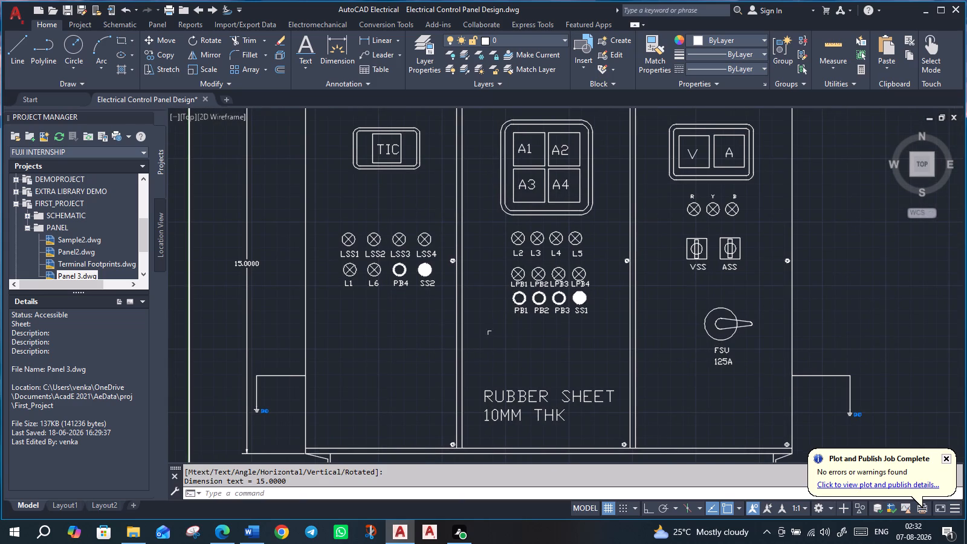
key(d)
key(Return)
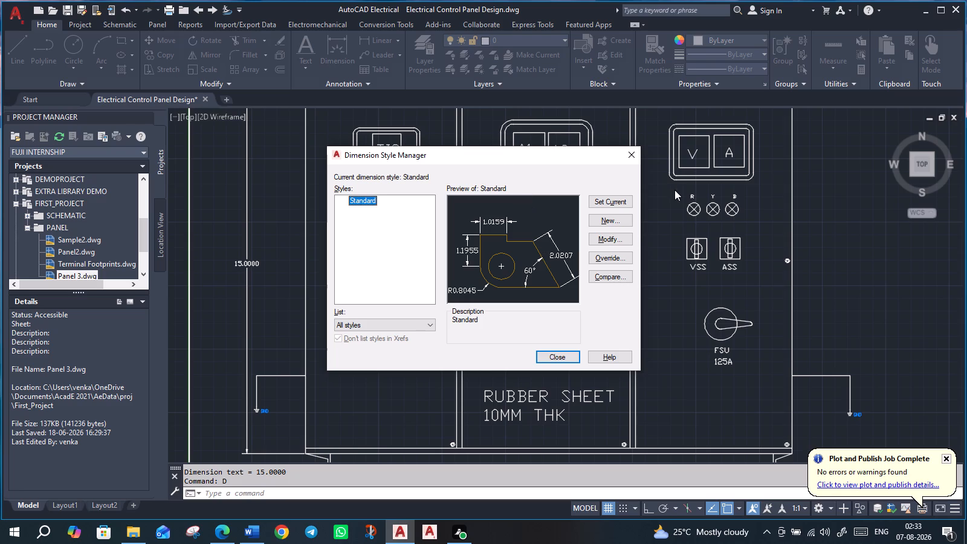
click(607, 237)
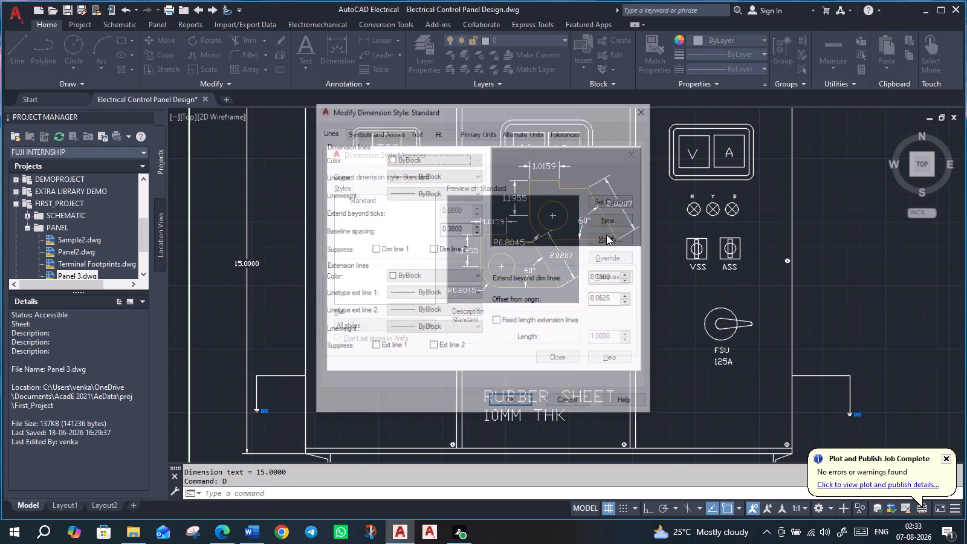
click(473, 135)
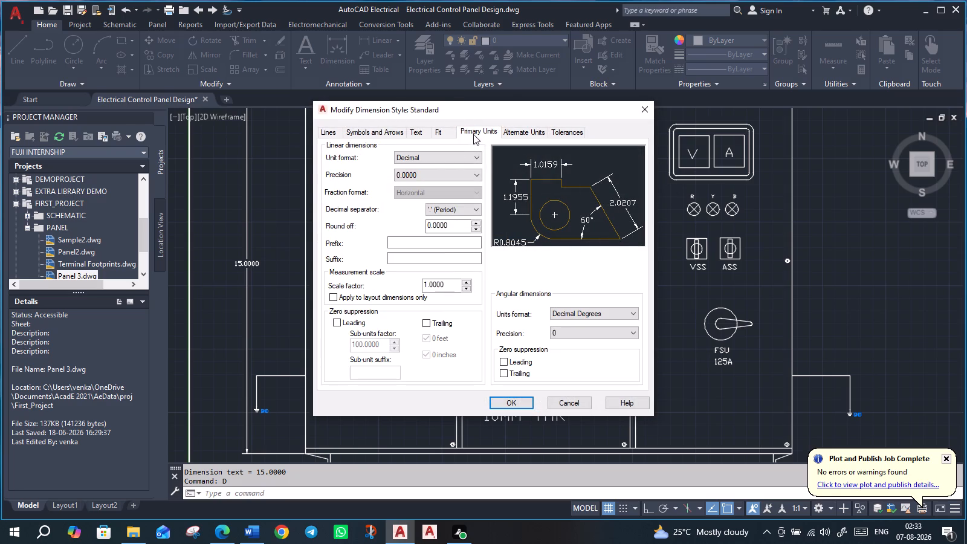
click(459, 170)
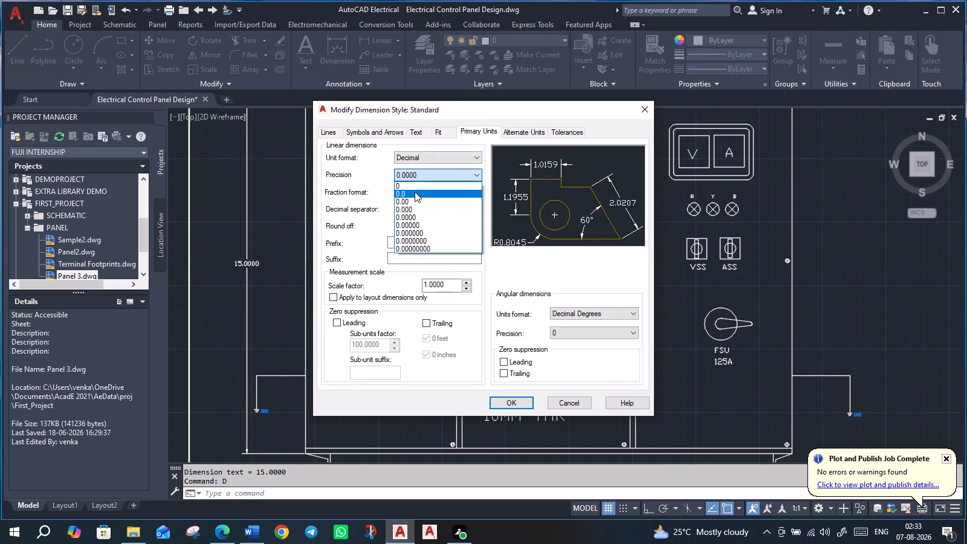
click(412, 186)
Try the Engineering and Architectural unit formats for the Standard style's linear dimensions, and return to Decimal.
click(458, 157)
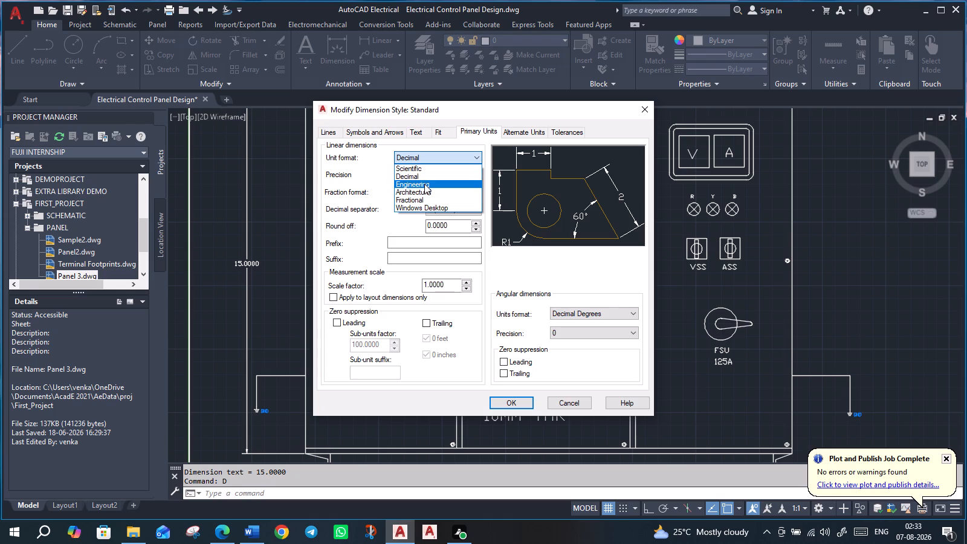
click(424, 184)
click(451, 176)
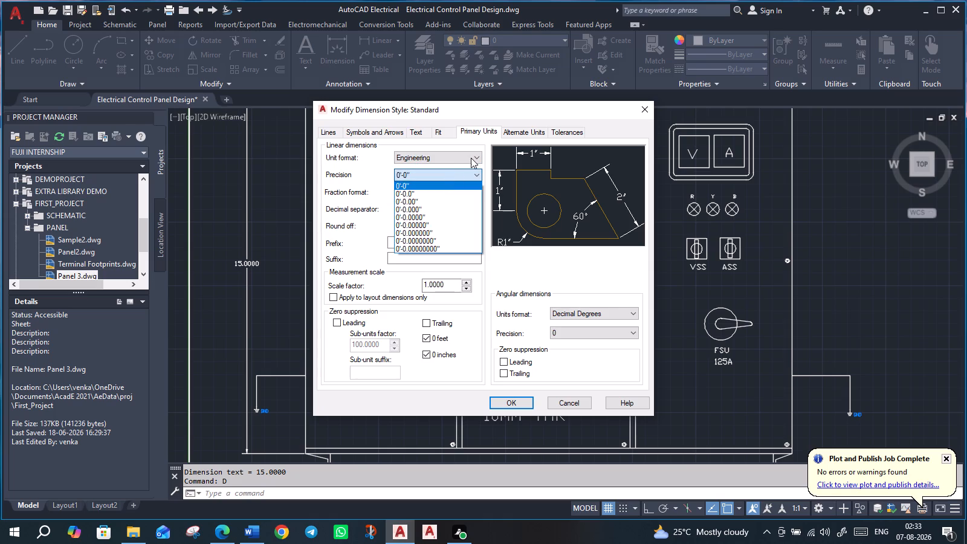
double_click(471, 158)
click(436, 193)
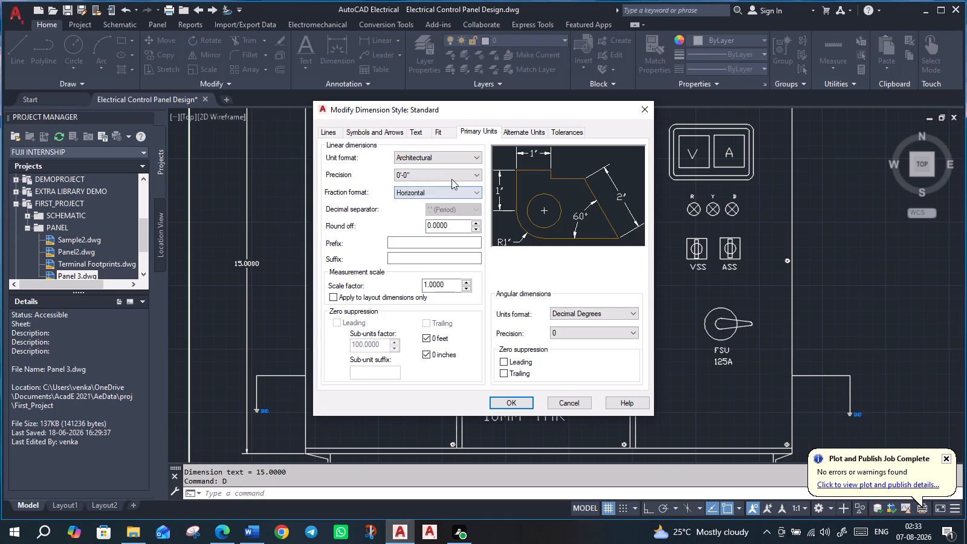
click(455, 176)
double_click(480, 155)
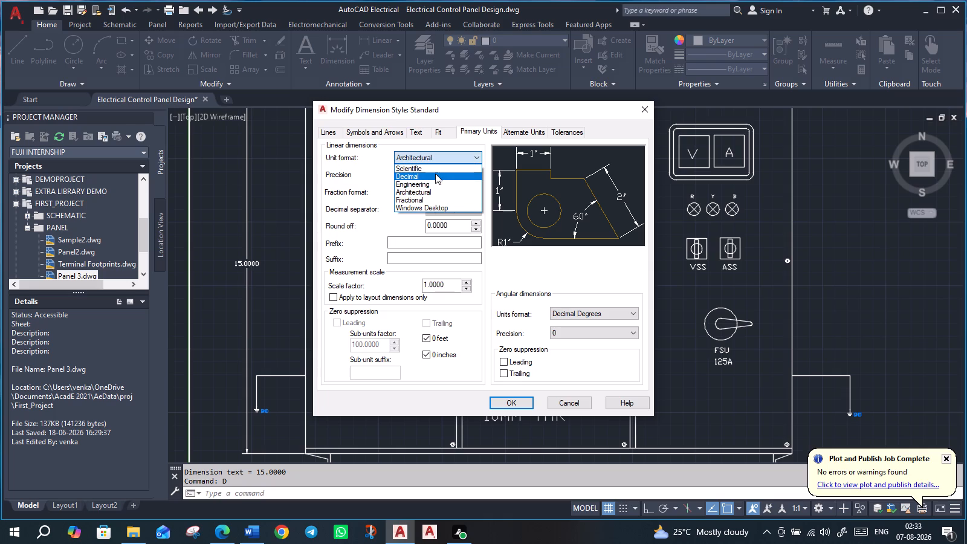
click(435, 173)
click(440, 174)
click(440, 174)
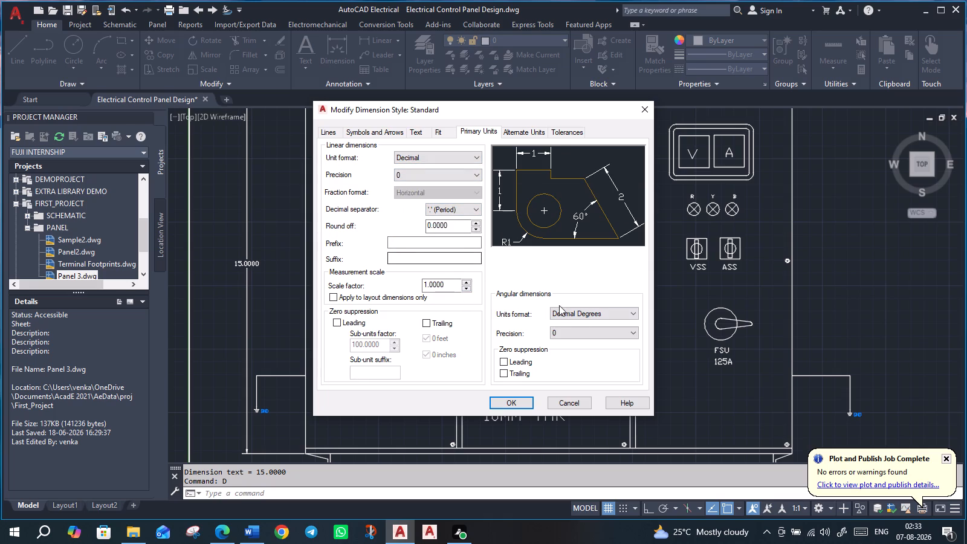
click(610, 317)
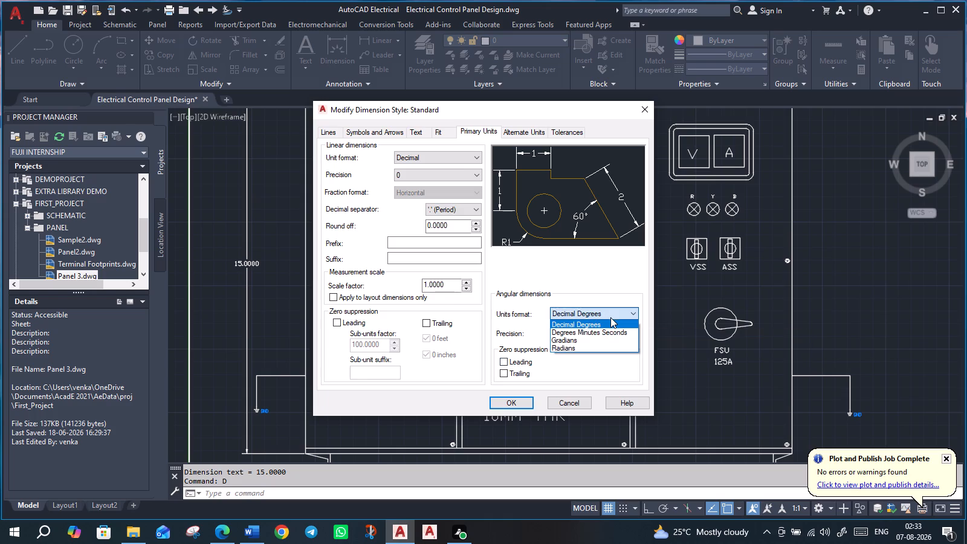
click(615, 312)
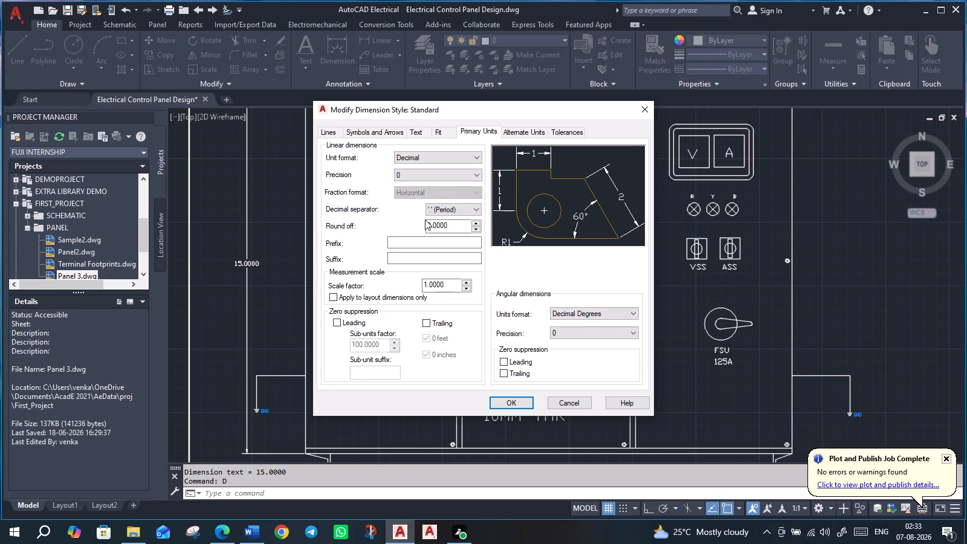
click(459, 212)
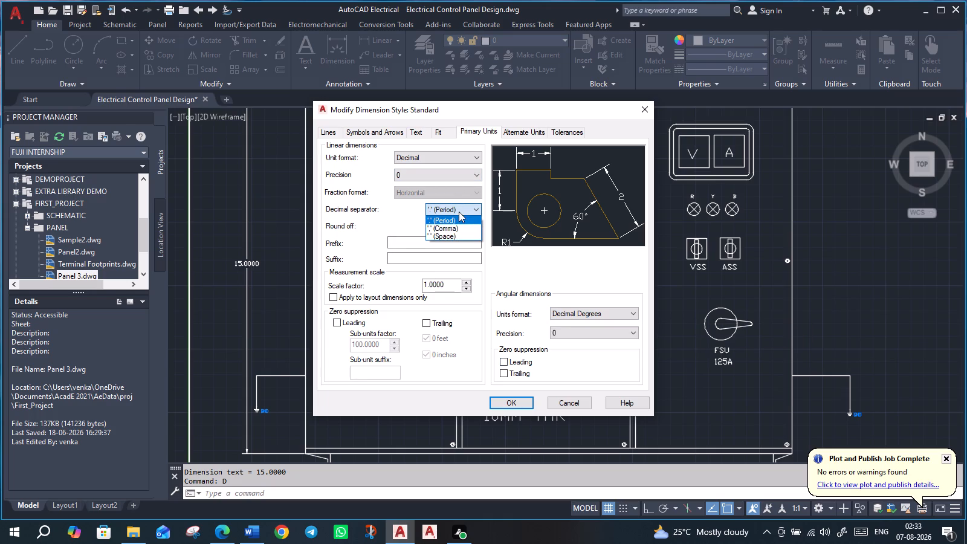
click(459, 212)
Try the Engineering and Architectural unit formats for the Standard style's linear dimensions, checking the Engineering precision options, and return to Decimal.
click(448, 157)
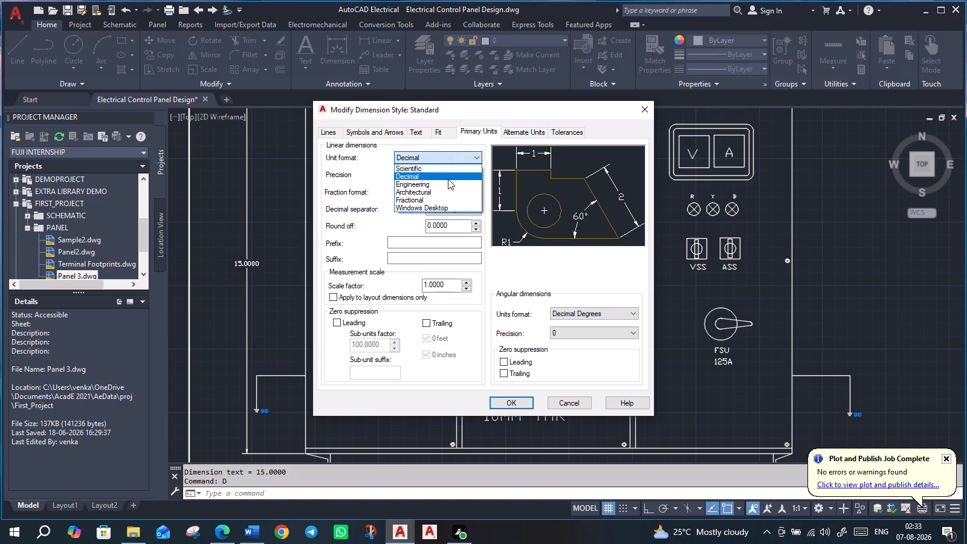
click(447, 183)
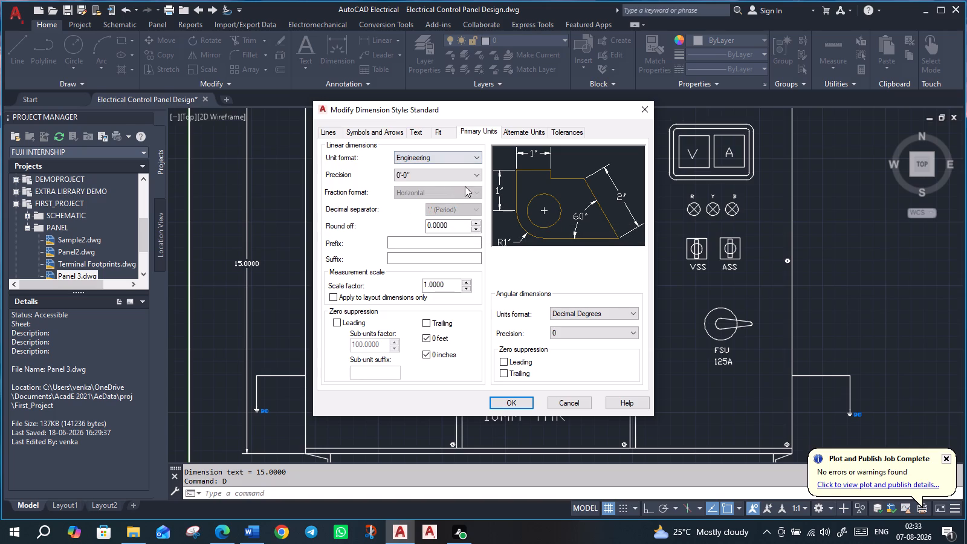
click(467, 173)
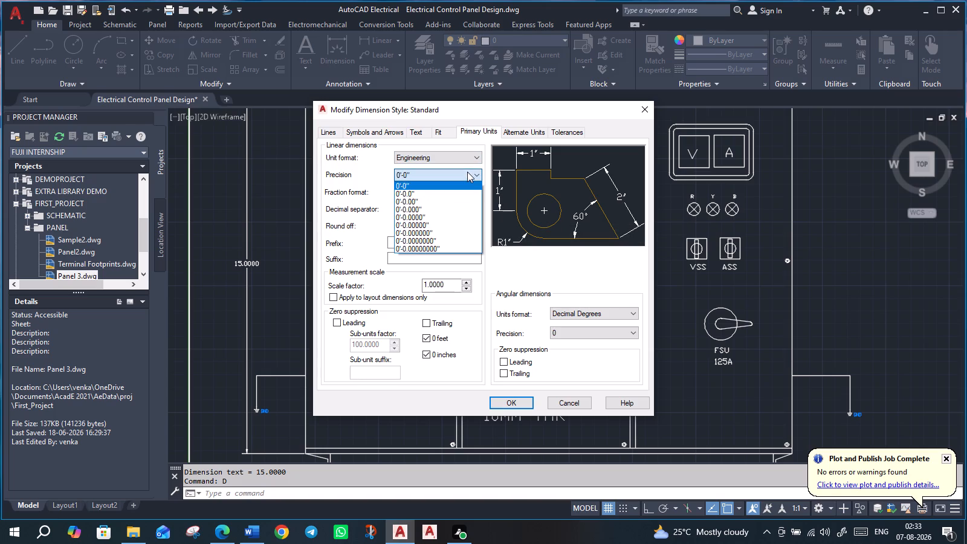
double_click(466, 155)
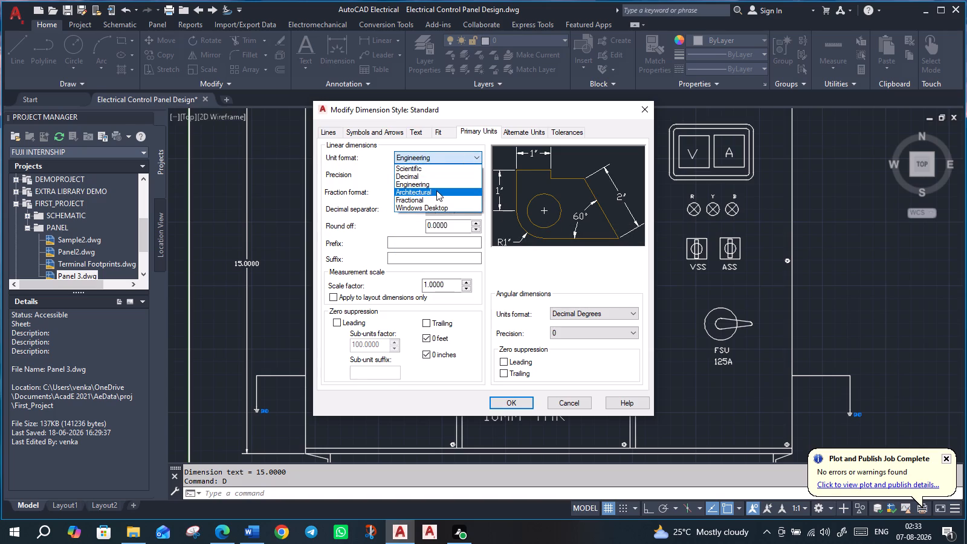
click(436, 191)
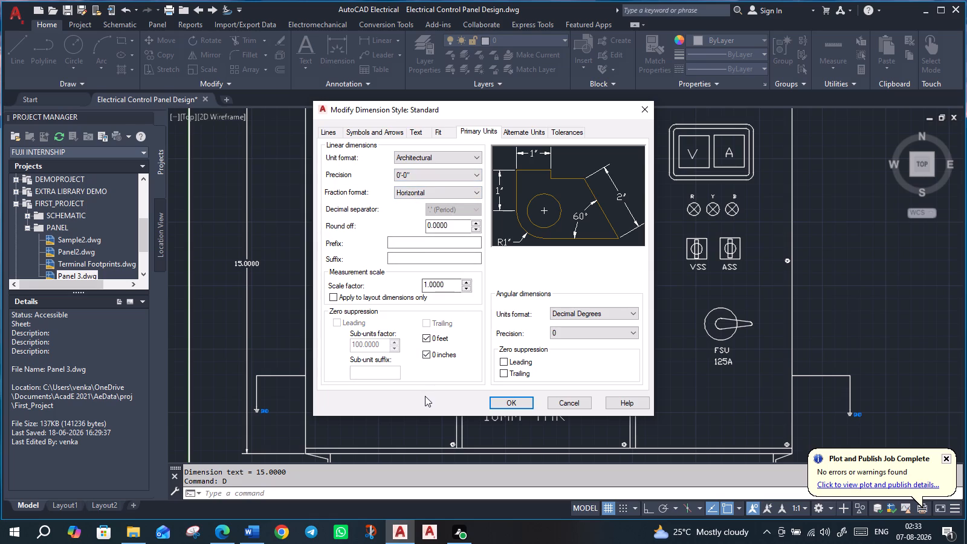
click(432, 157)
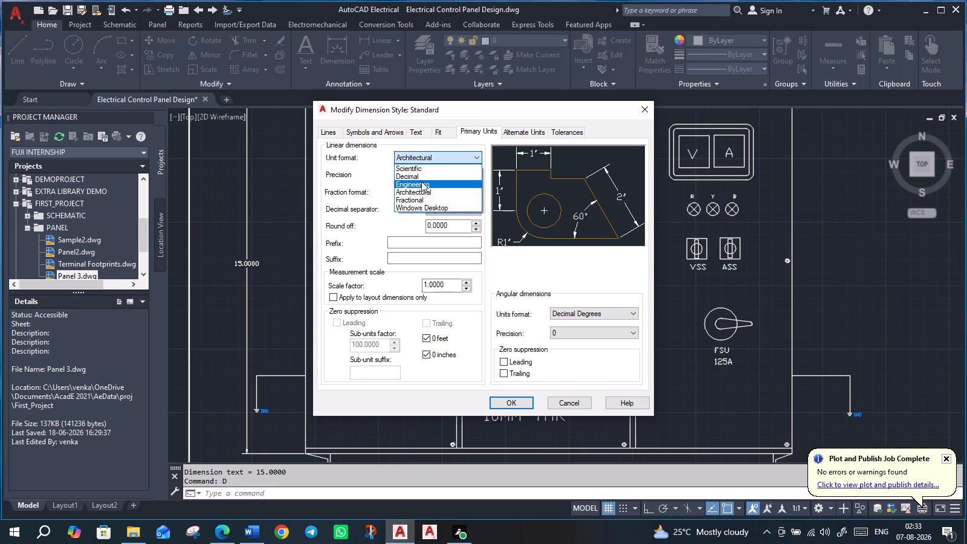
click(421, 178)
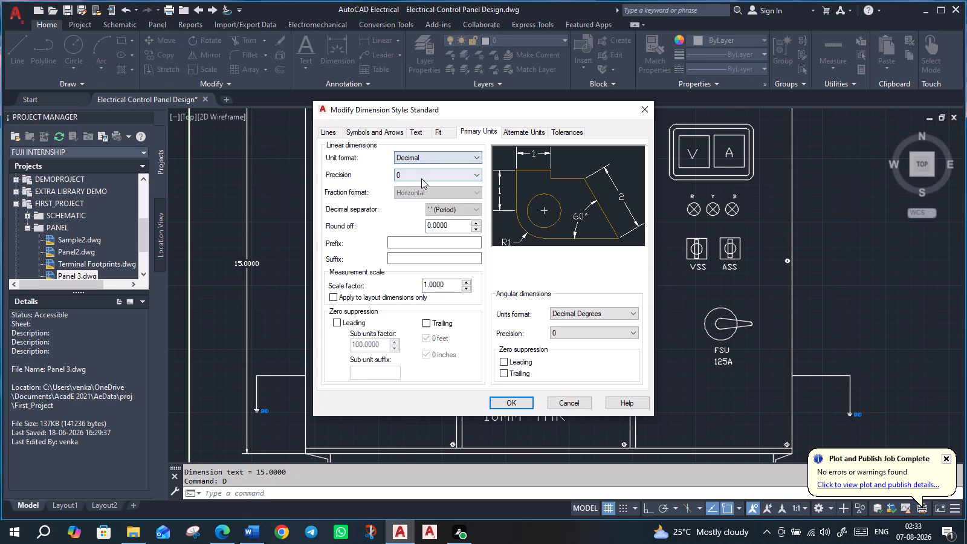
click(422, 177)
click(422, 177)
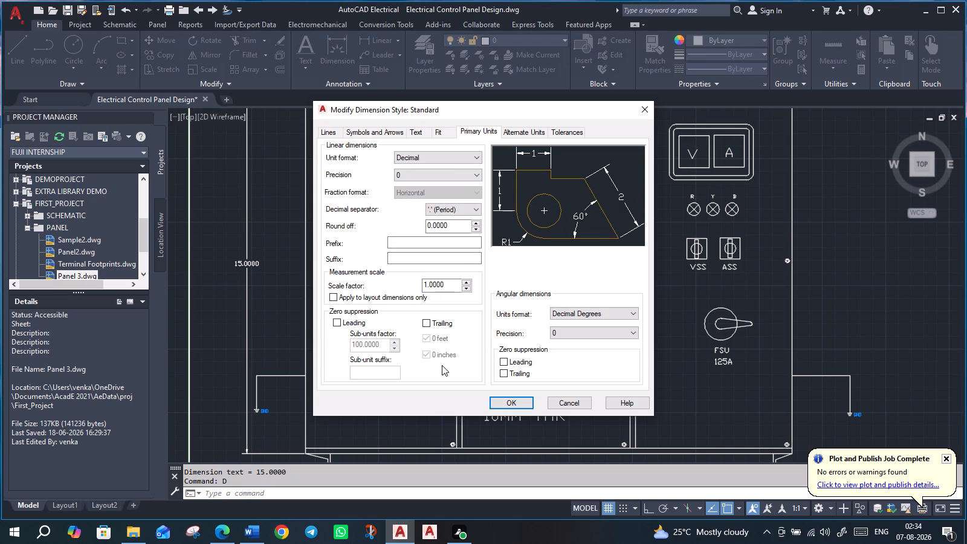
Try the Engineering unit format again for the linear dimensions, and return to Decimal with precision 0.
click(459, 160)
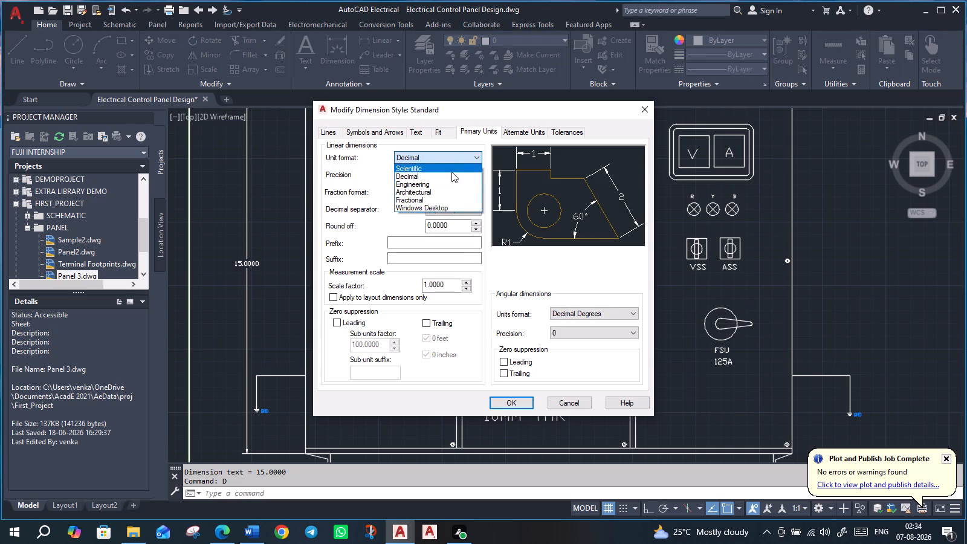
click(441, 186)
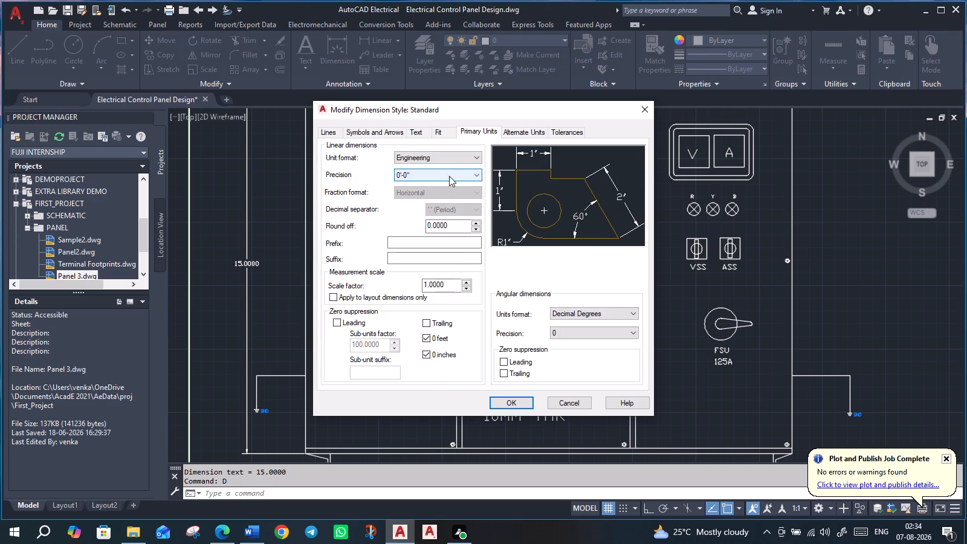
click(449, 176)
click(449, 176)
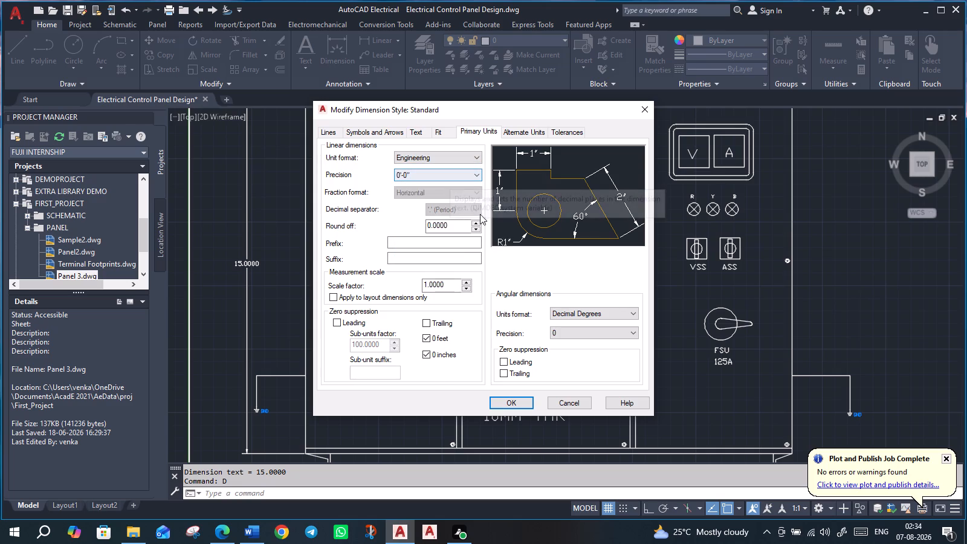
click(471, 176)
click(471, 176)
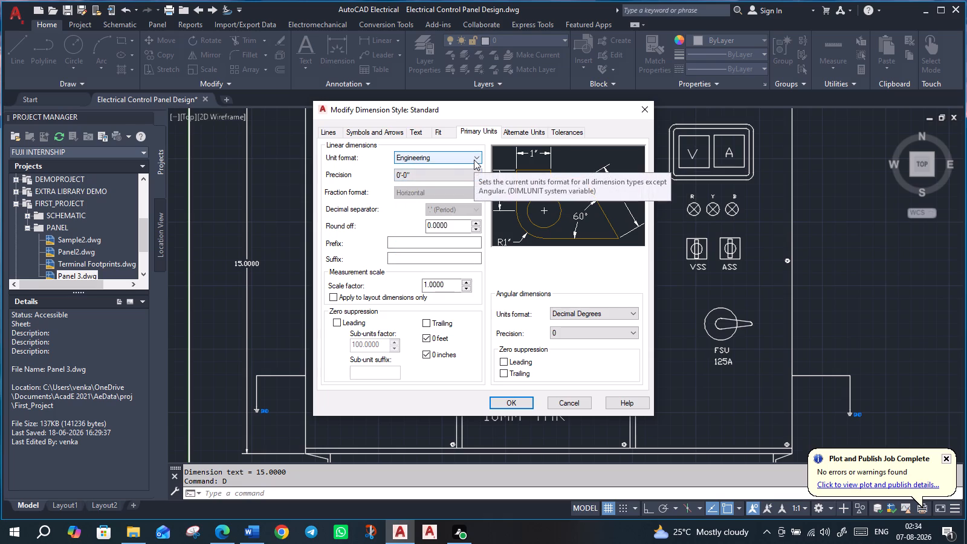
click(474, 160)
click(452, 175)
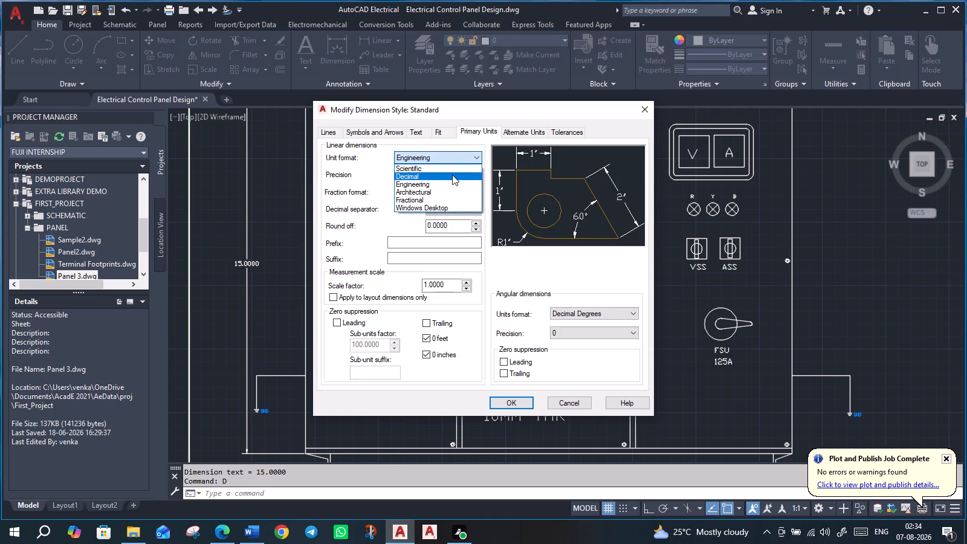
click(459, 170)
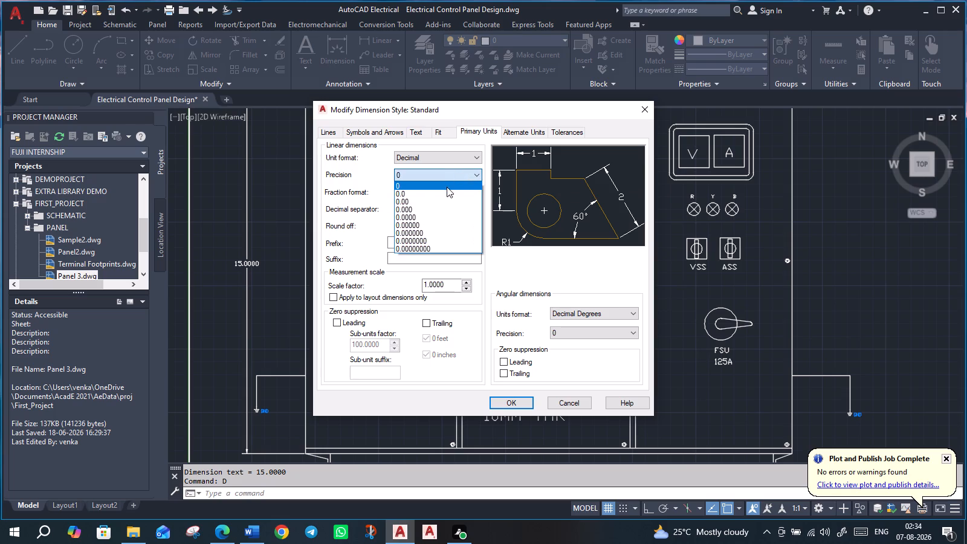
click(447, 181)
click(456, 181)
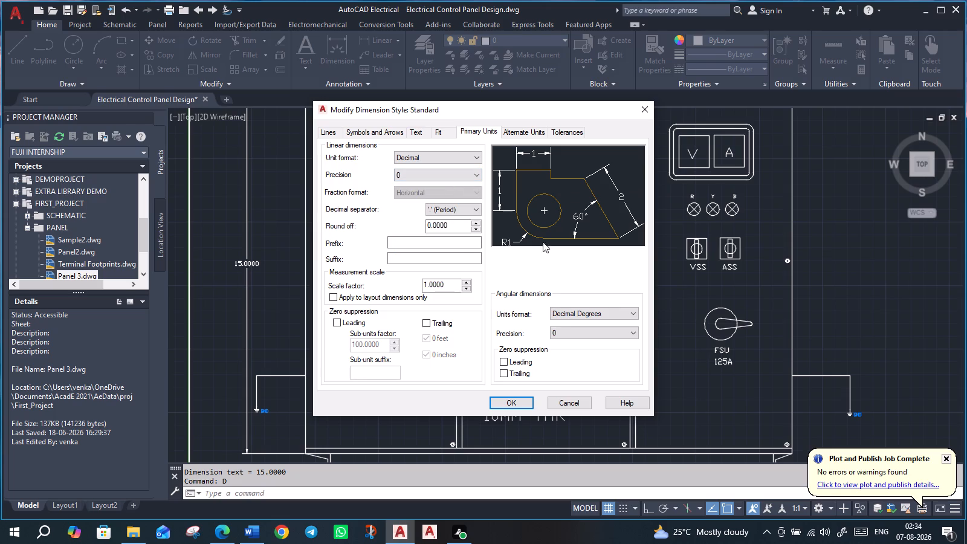
Apply the modified Standard dimension style, set it as current, and close the Dimension Style Manager.
click(508, 401)
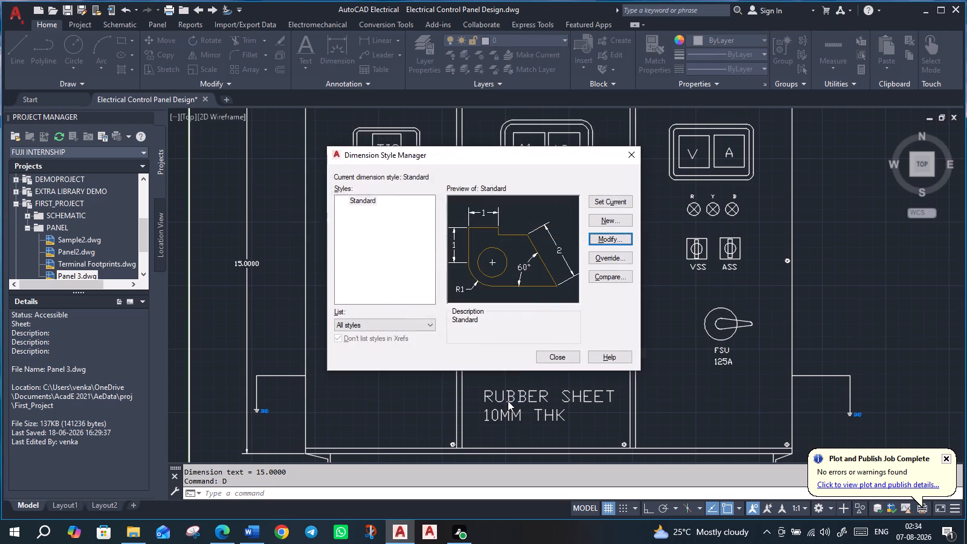
click(610, 204)
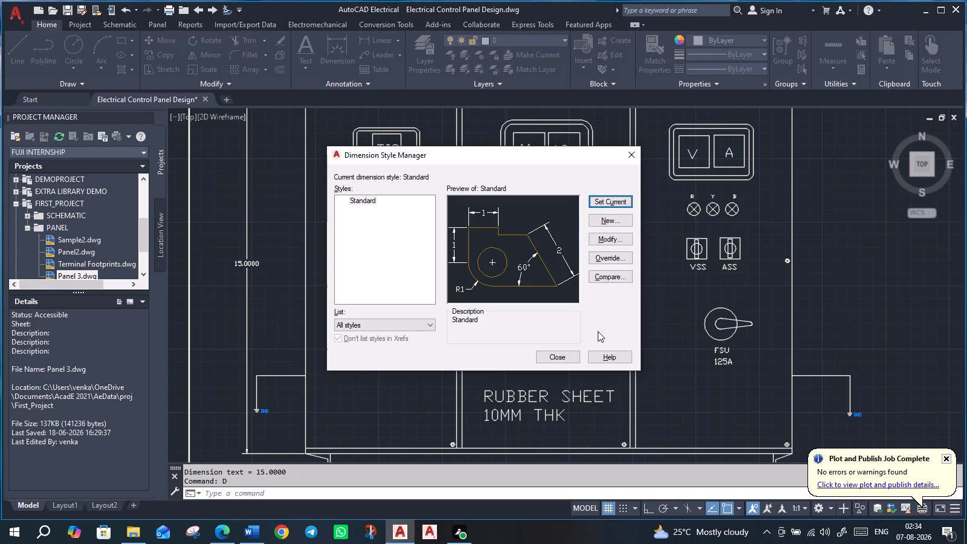
click(559, 357)
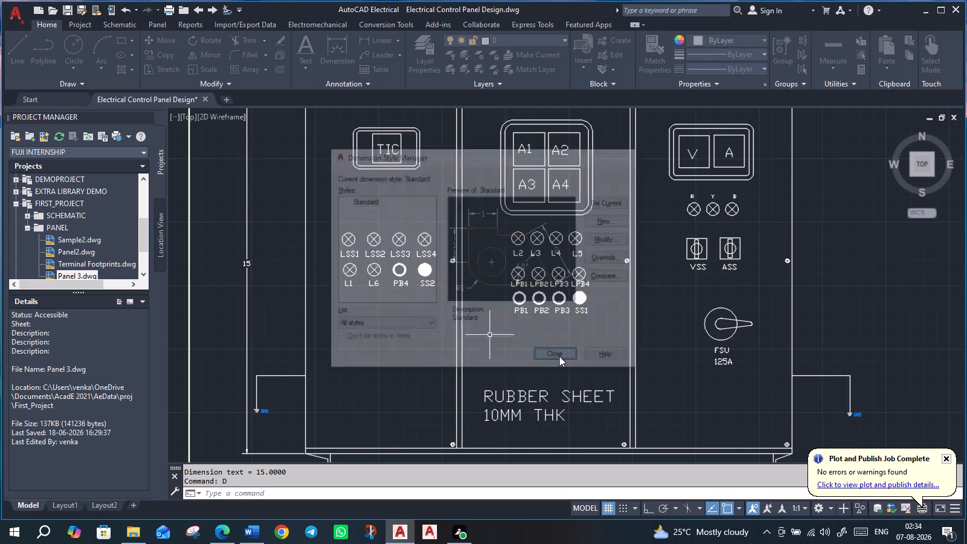
Add a horizontal linear dimension across the cabinet's top edge, from its top-left to top-right corner, placed just above the trapezoidal top piece.
scroll(261, 271, up, 2)
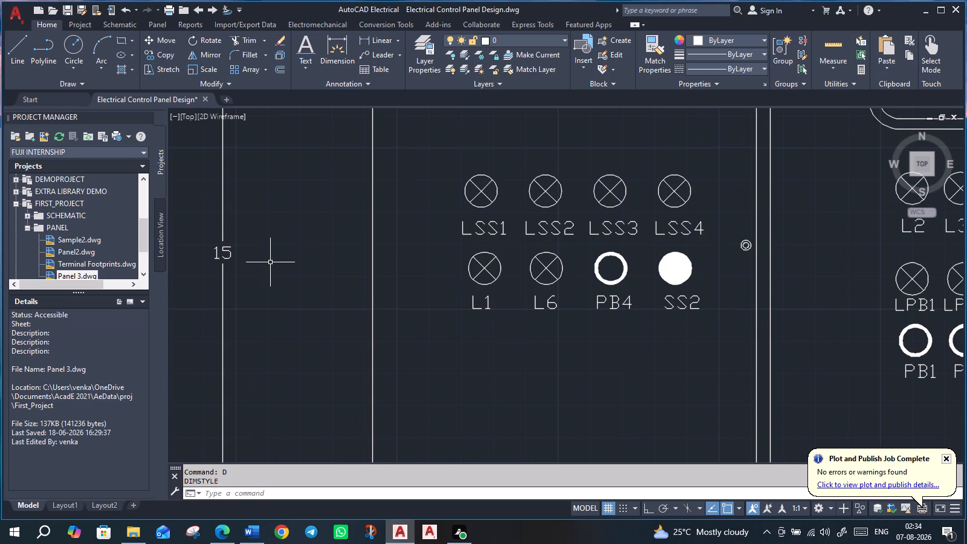
scroll(231, 257, up, 1)
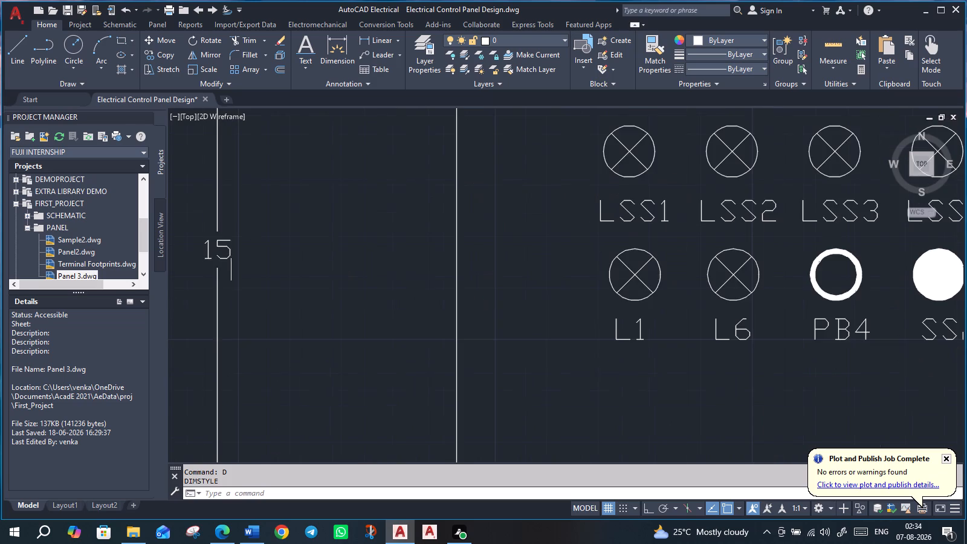
scroll(231, 253, down, 3)
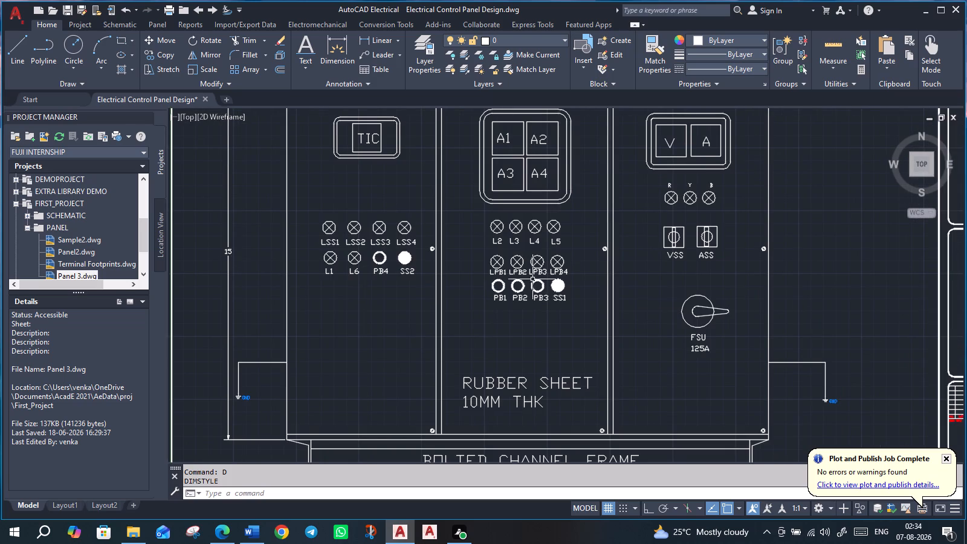
scroll(837, 296, down, 1)
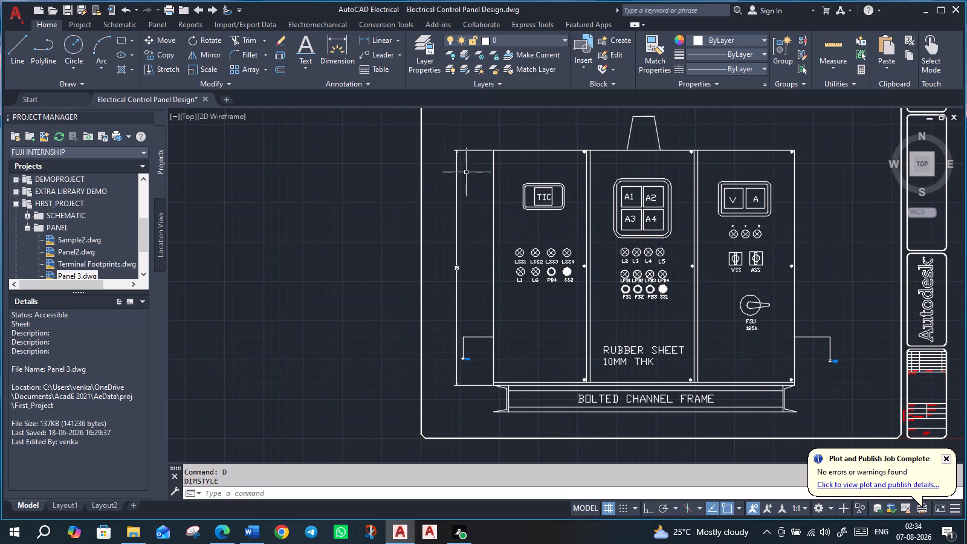
middle_drag(466, 172, 470, 283)
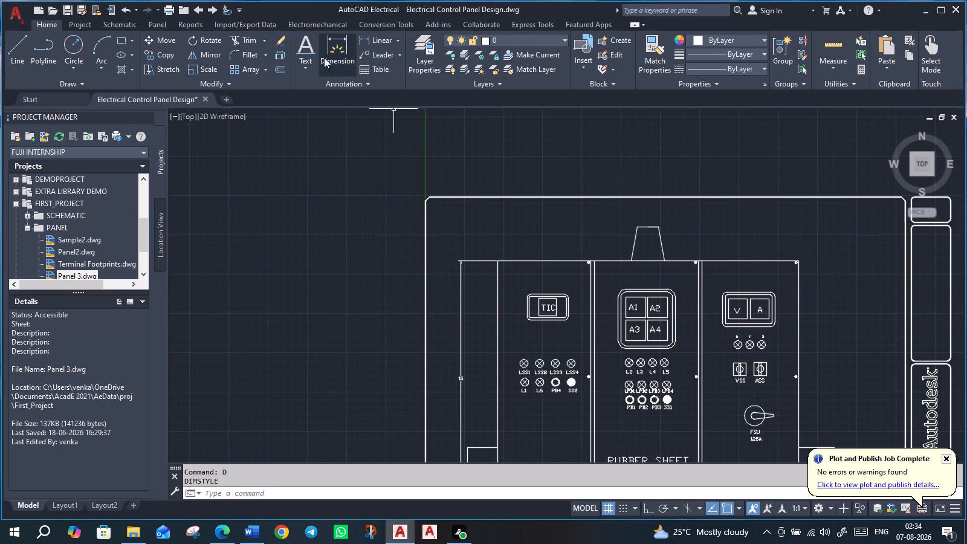
click(380, 41)
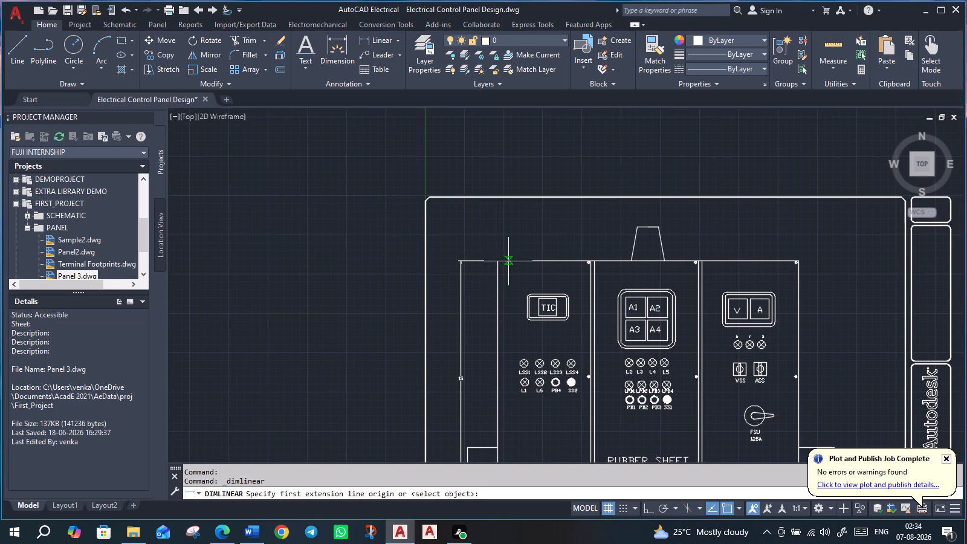
scroll(496, 262, up, 3)
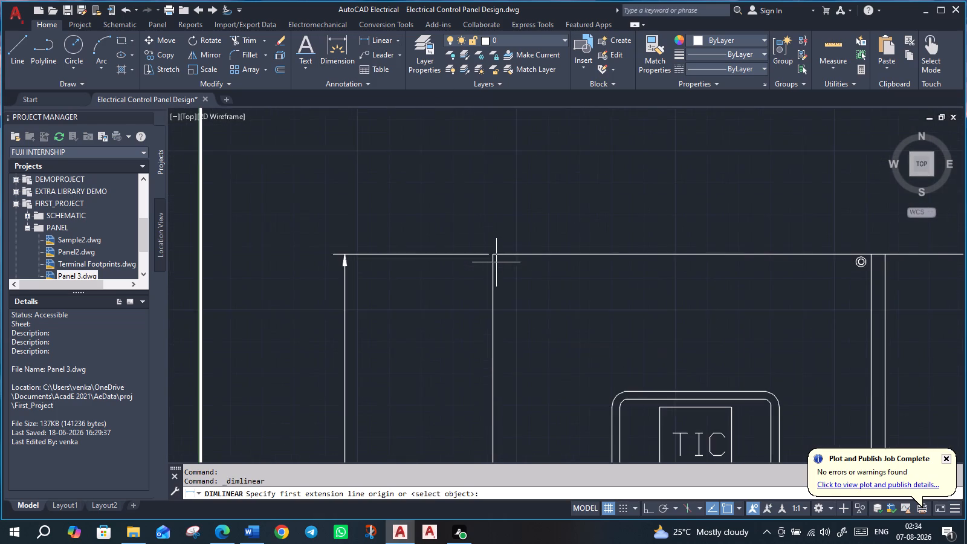
scroll(497, 262, up, 3)
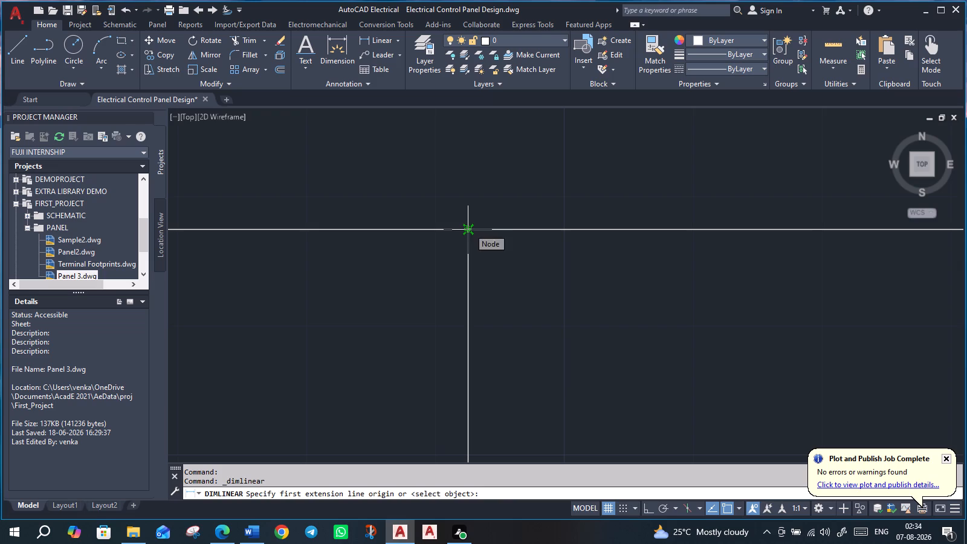
click(469, 228)
middle_drag(800, 263, 760, 271)
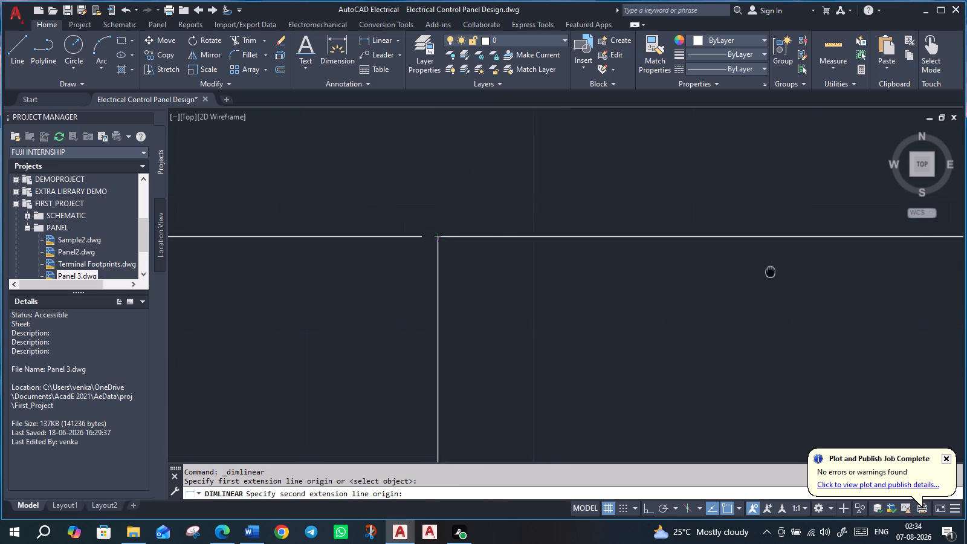
middle_drag(760, 271, 303, 295)
scroll(541, 261, down, 4)
middle_drag(764, 277, 583, 280)
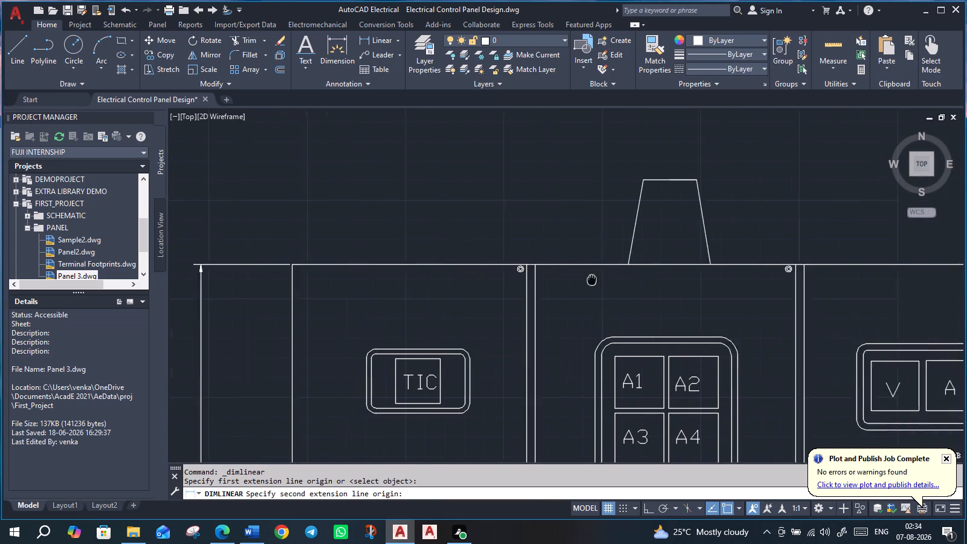
middle_drag(583, 280, 409, 282)
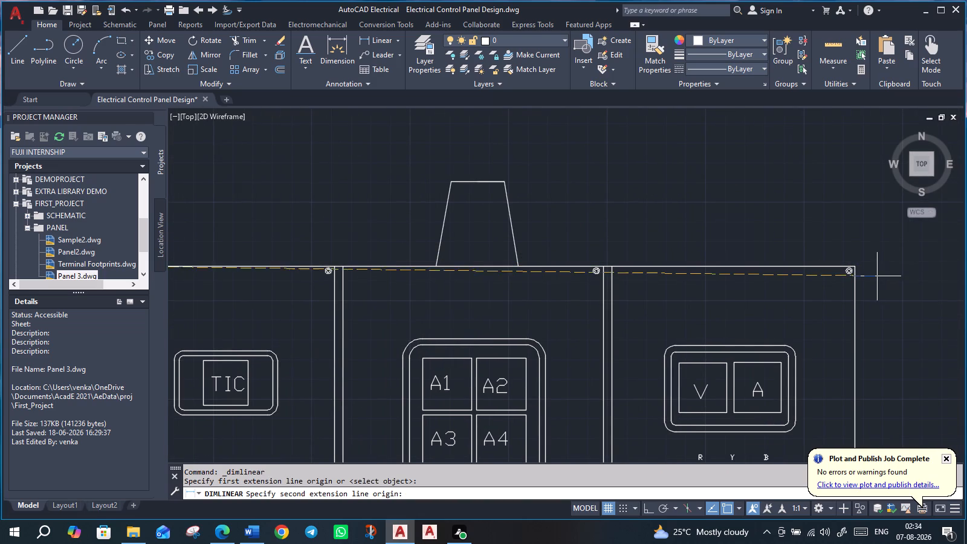
scroll(877, 276, up, 2)
middle_drag(884, 294, 756, 303)
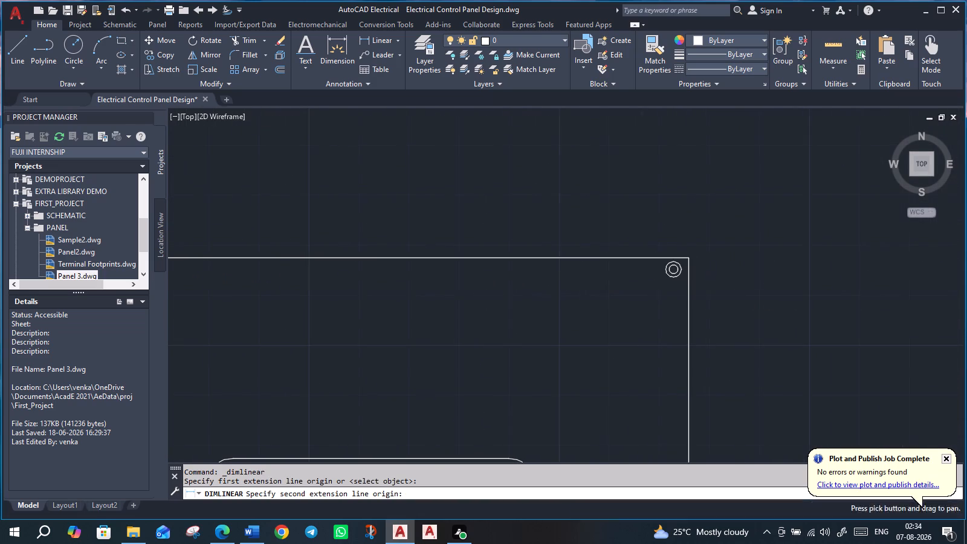
scroll(706, 254, up, 2)
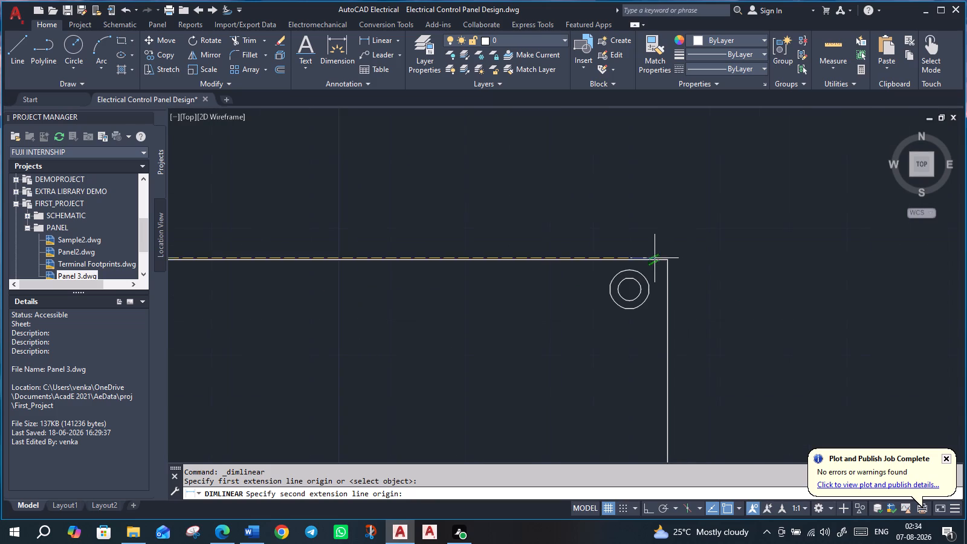
click(670, 261)
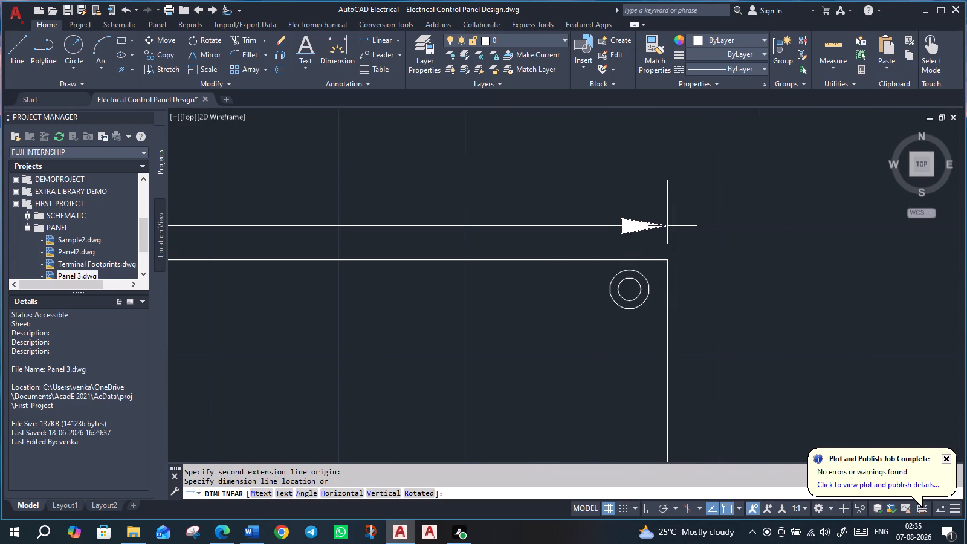
scroll(673, 226, down, 1)
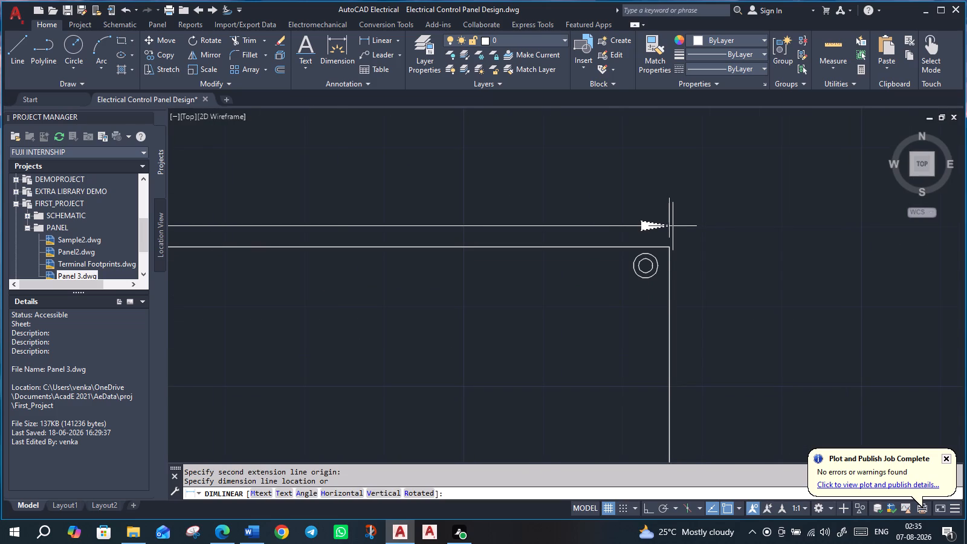
scroll(667, 199, down, 5)
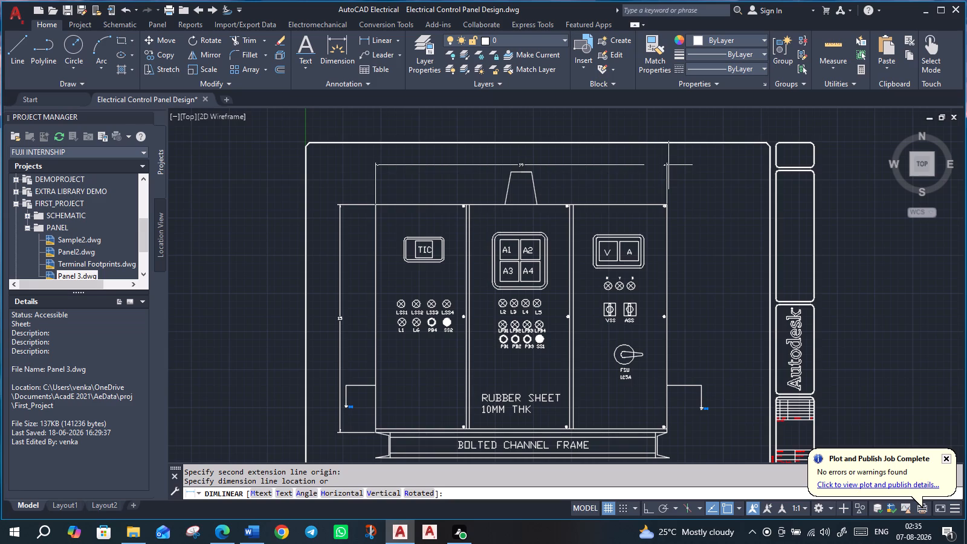
click(668, 165)
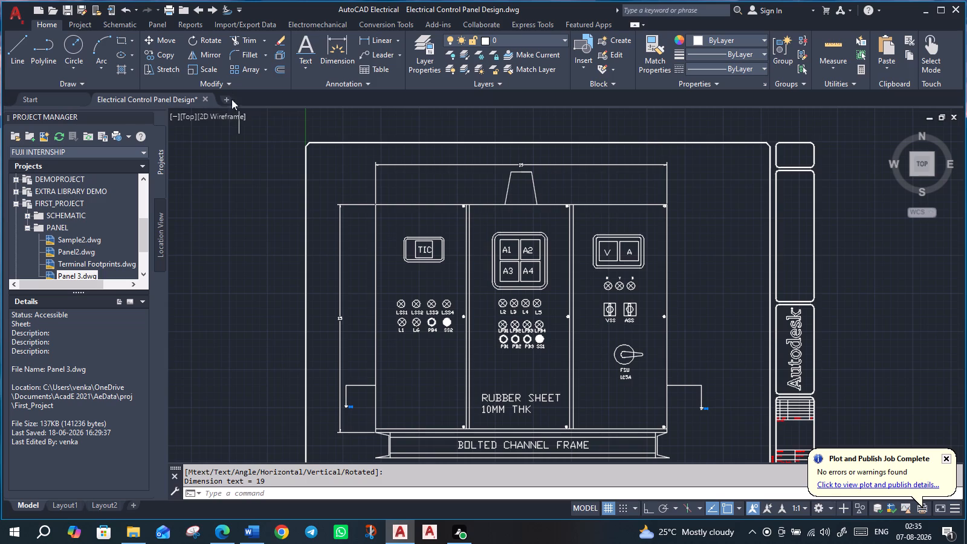
Add a horizontal linear dimension across the left door's top edge, from the first divider to the cabinet's top-left corner, placed just above the edge.
click(379, 43)
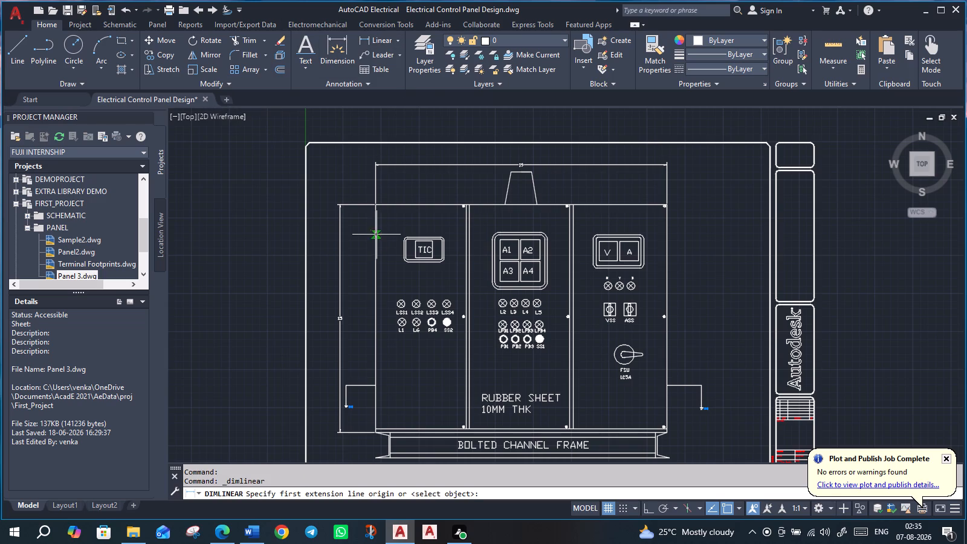
scroll(380, 210, up, 3)
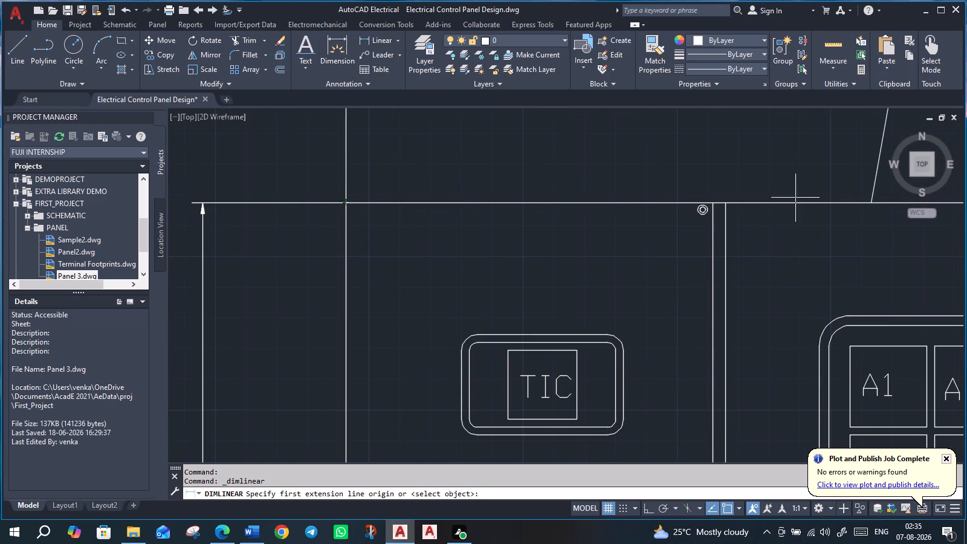
click(719, 203)
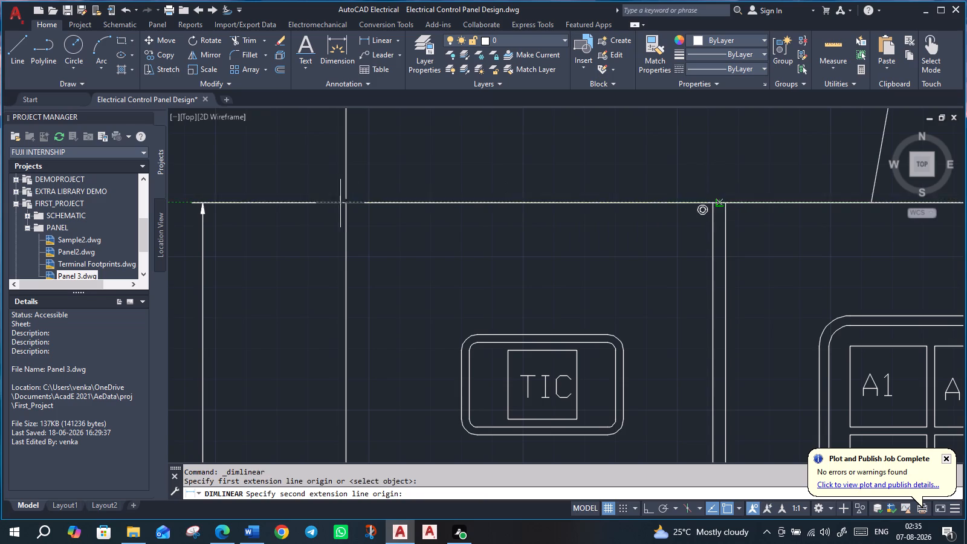
click(346, 202)
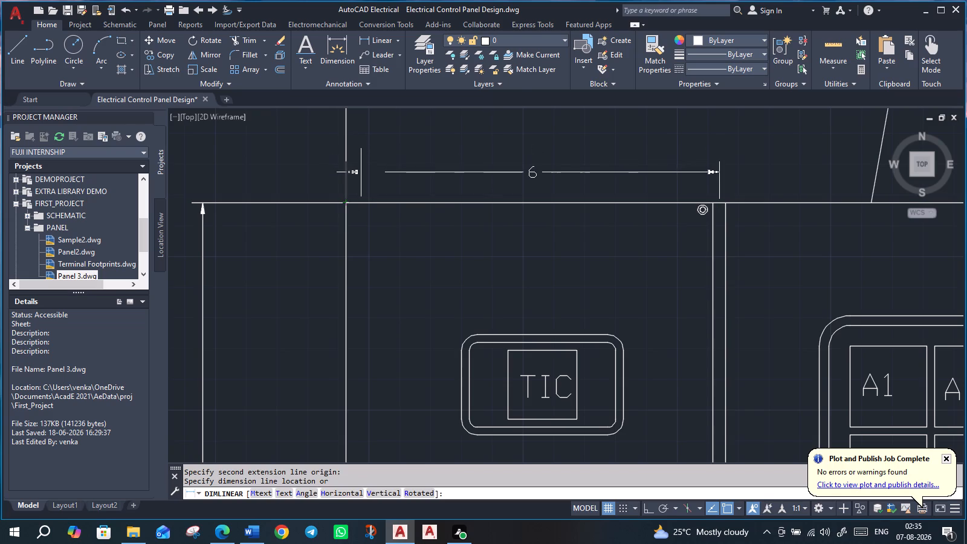
click(361, 172)
Add a horizontal linear dimension across the right door's top edge, from the second divider to the cabinet's top-right corner, placed below the overall width dimension.
scroll(773, 240, down, 2)
middle_drag(797, 257, 785, 260)
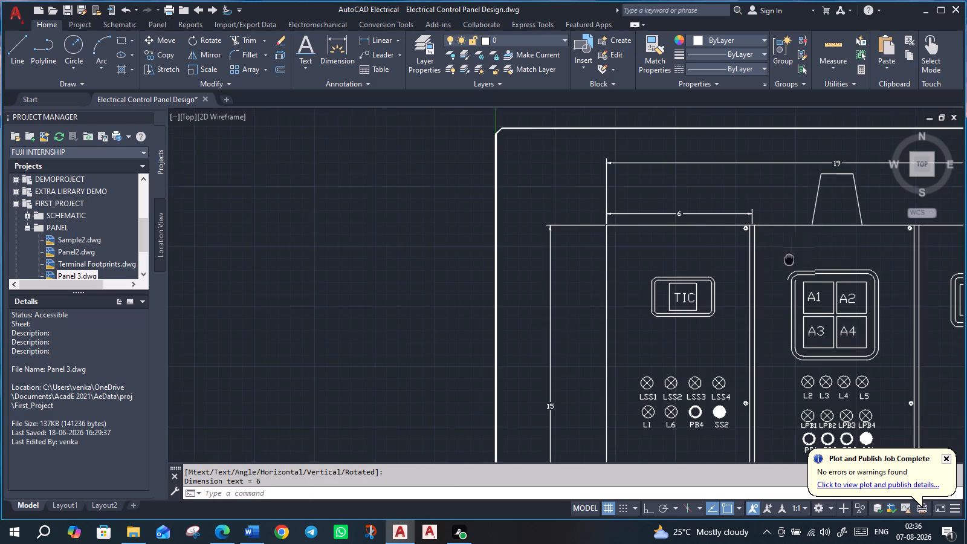
middle_drag(785, 260, 546, 265)
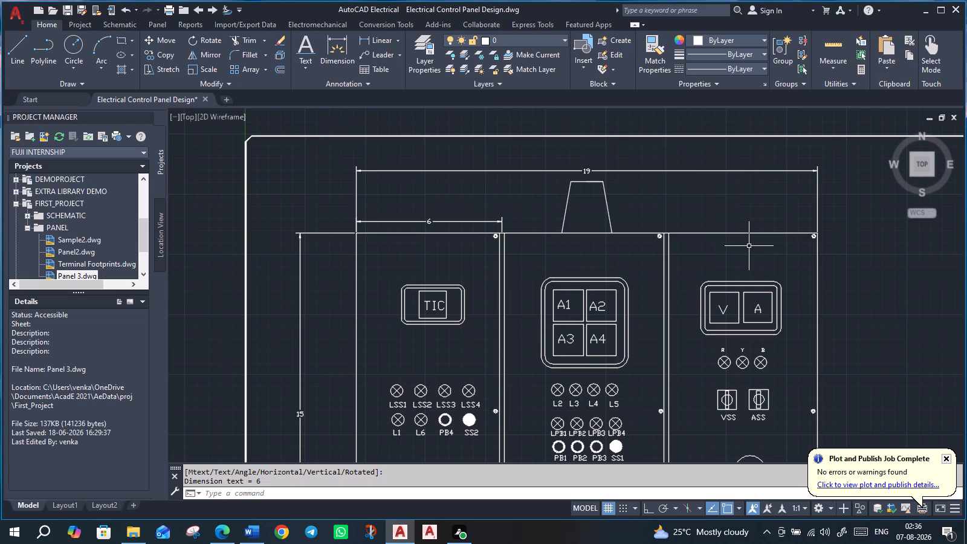
scroll(749, 244, up, 1)
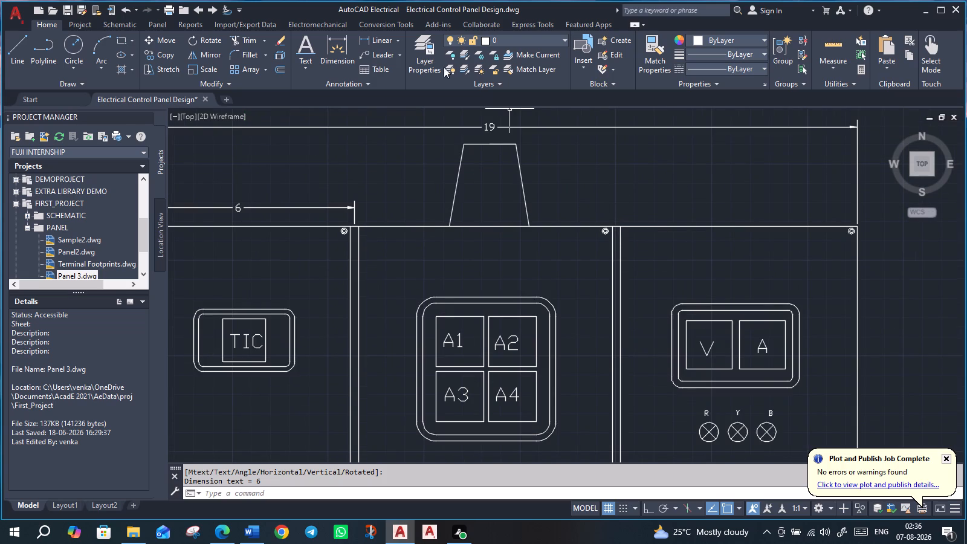
click(380, 40)
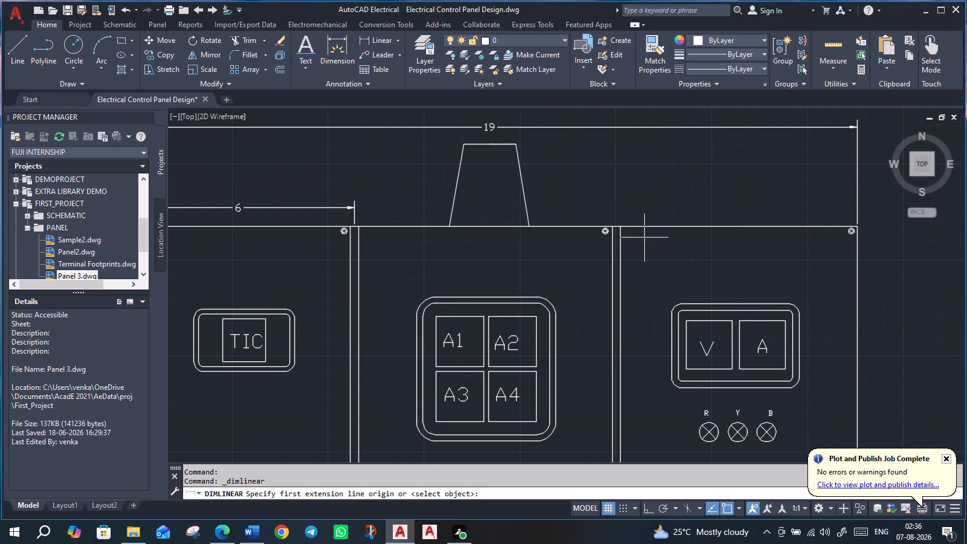
click(621, 227)
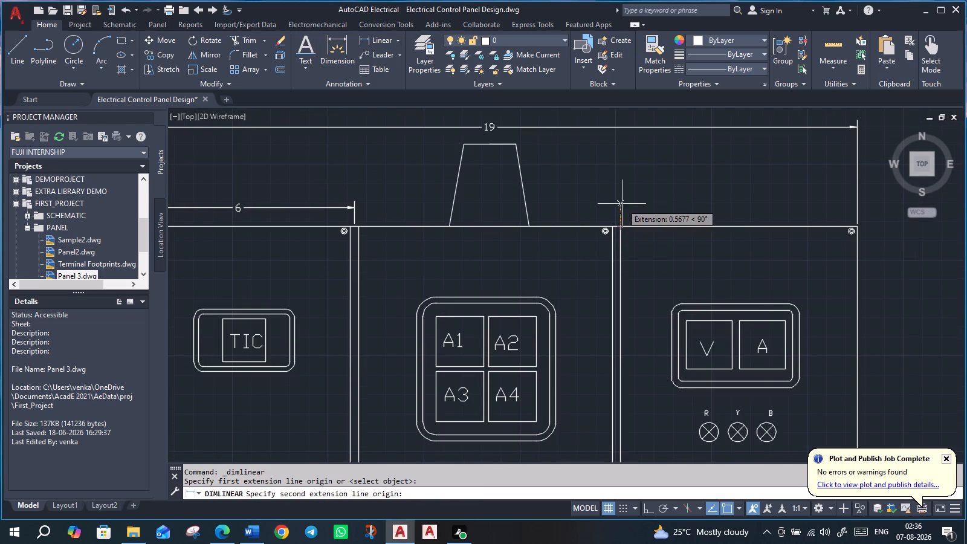
click(858, 227)
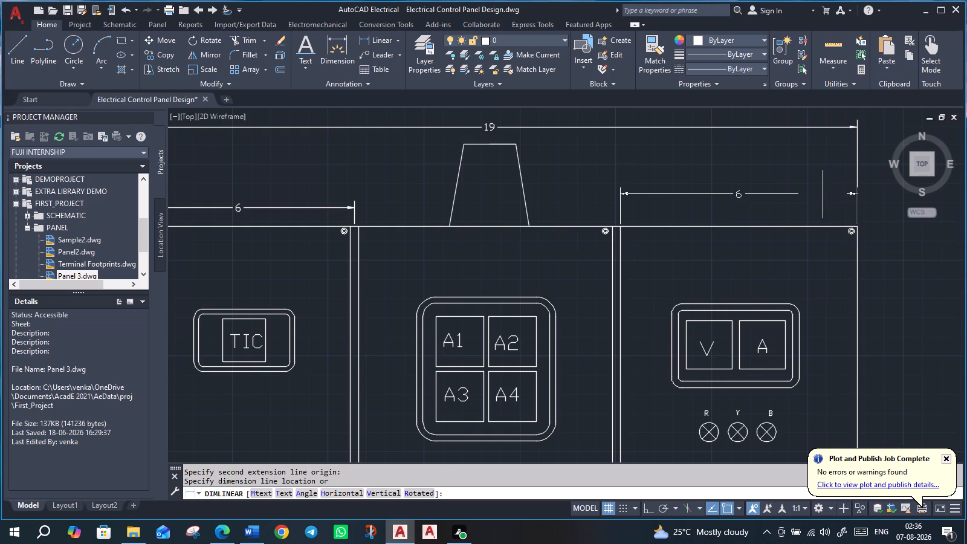
click(823, 194)
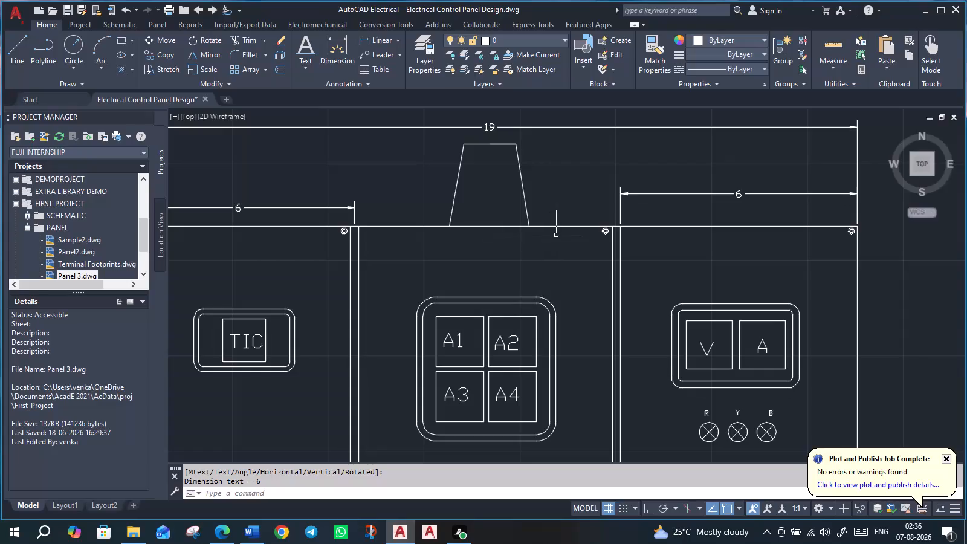
Add a vertical linear dimension for the bolted channel frame's height at its left end, in line with the cabinet height dimension.
scroll(514, 239, down, 2)
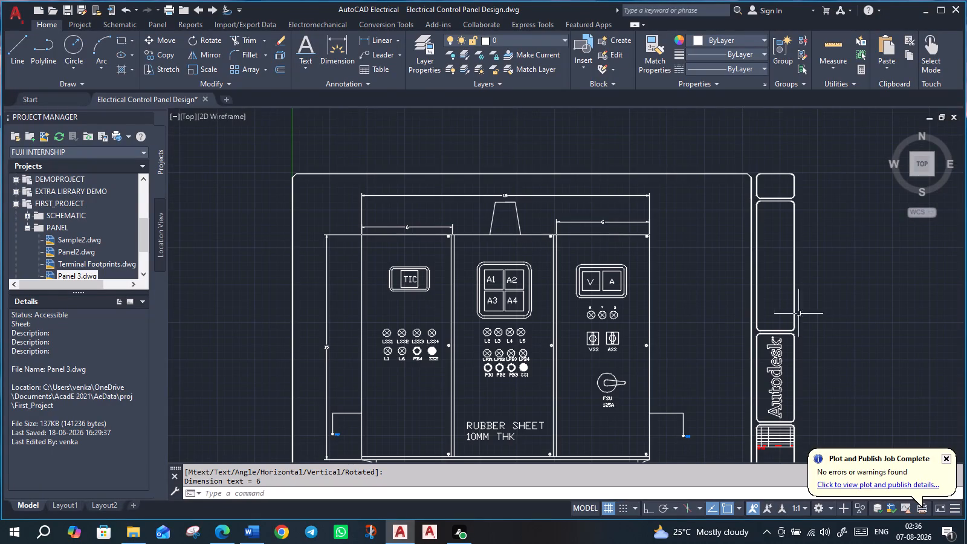
middle_drag(713, 316, 715, 265)
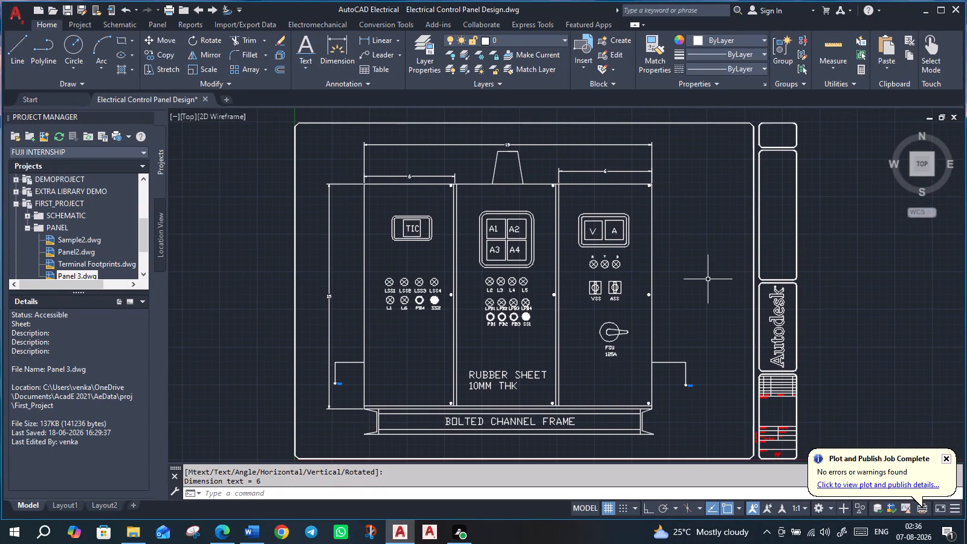
scroll(360, 438, up, 1)
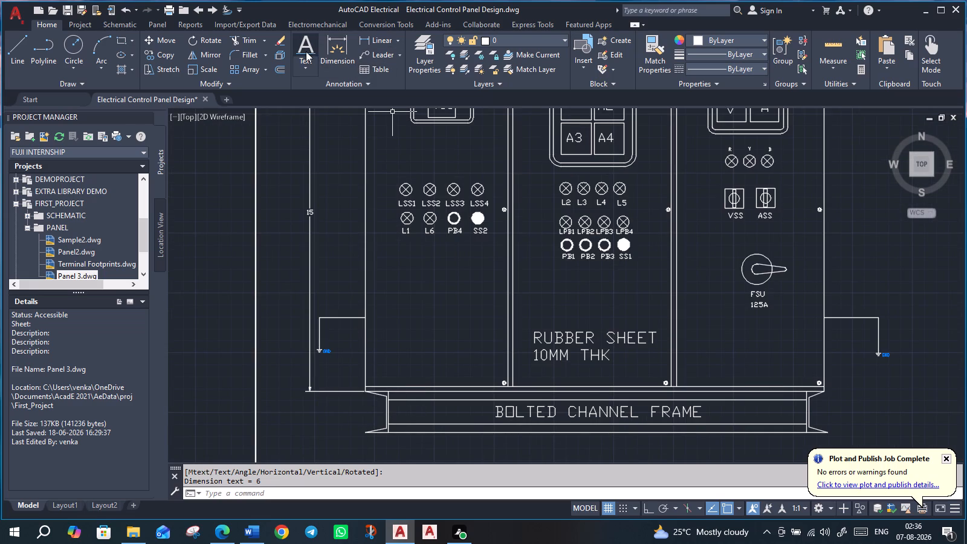
click(384, 40)
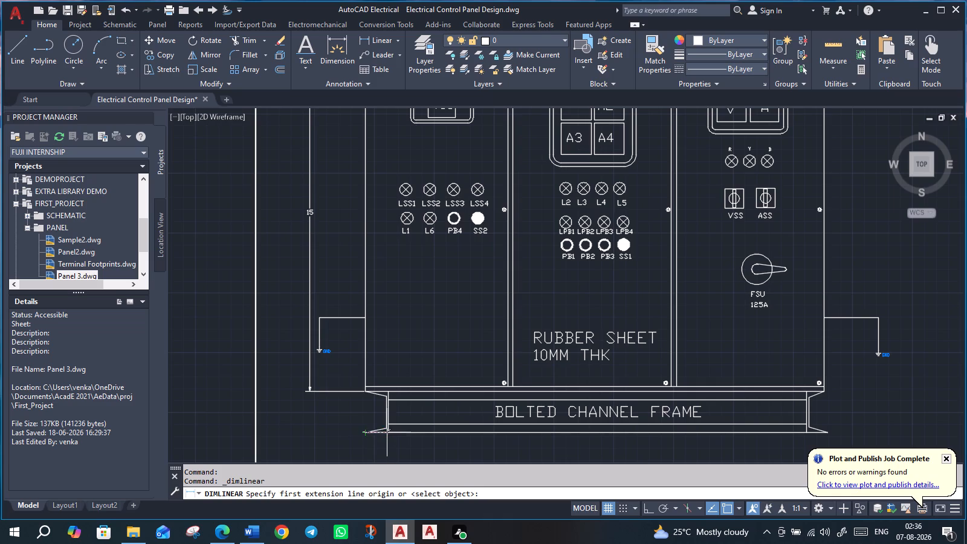
click(366, 432)
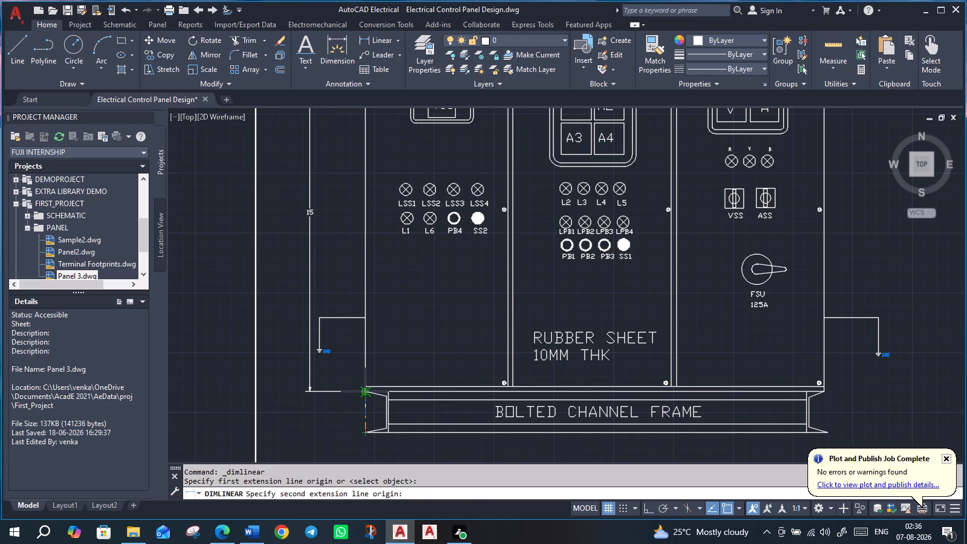
click(364, 392)
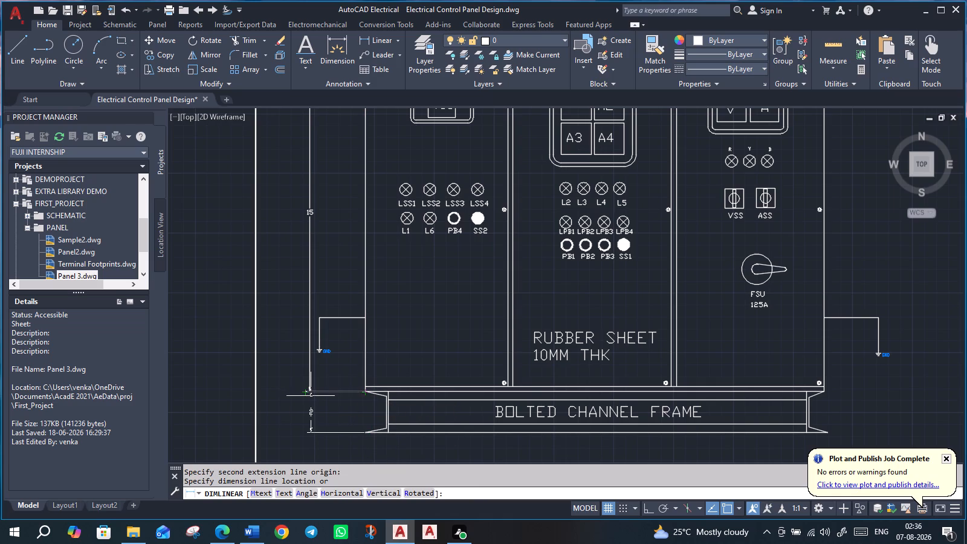
click(309, 397)
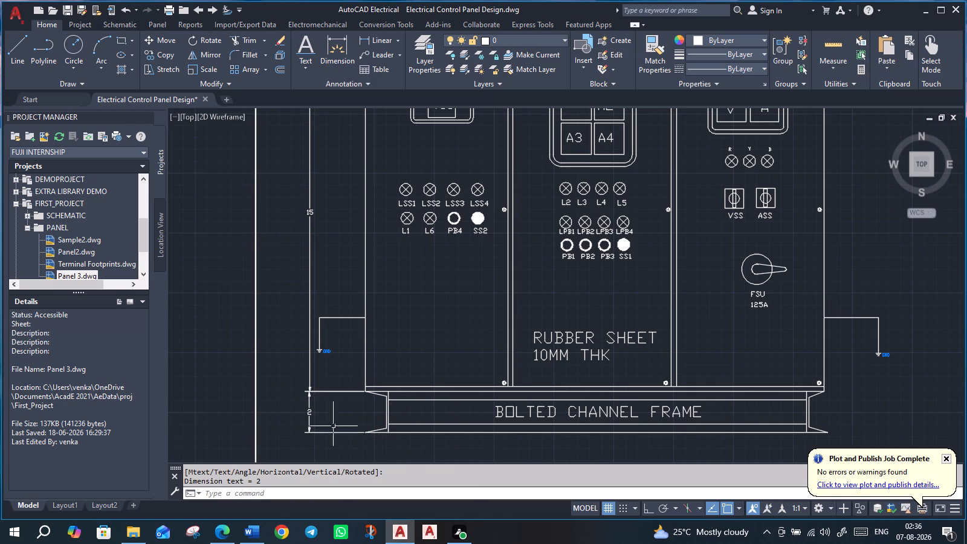
Add a vertical linear dimension from the channel frame's bottom-right tip to the FSU switch handle's tip, placed outside the right GND symbol.
scroll(302, 438, up, 2)
scroll(389, 407, down, 2)
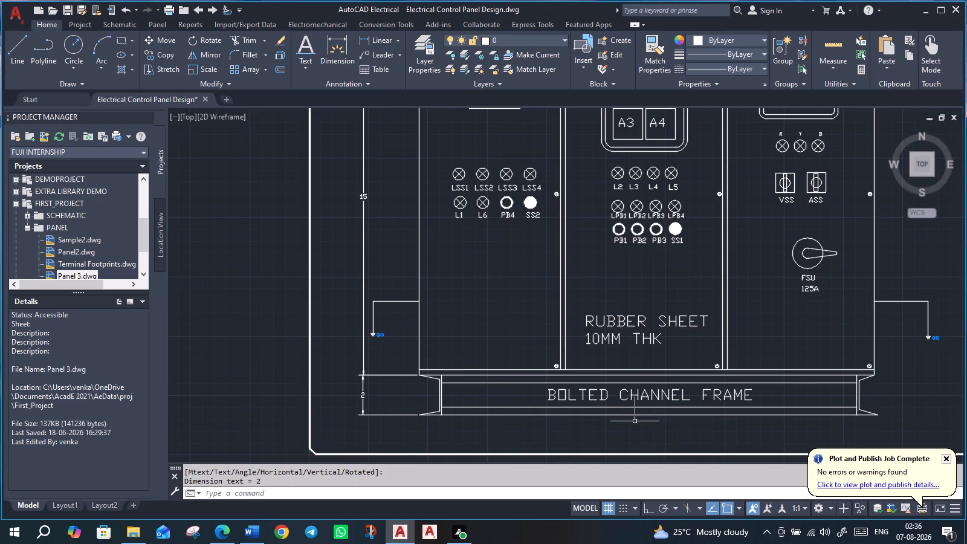
middle_drag(933, 414, 930, 414)
middle_drag(930, 414, 795, 398)
click(372, 42)
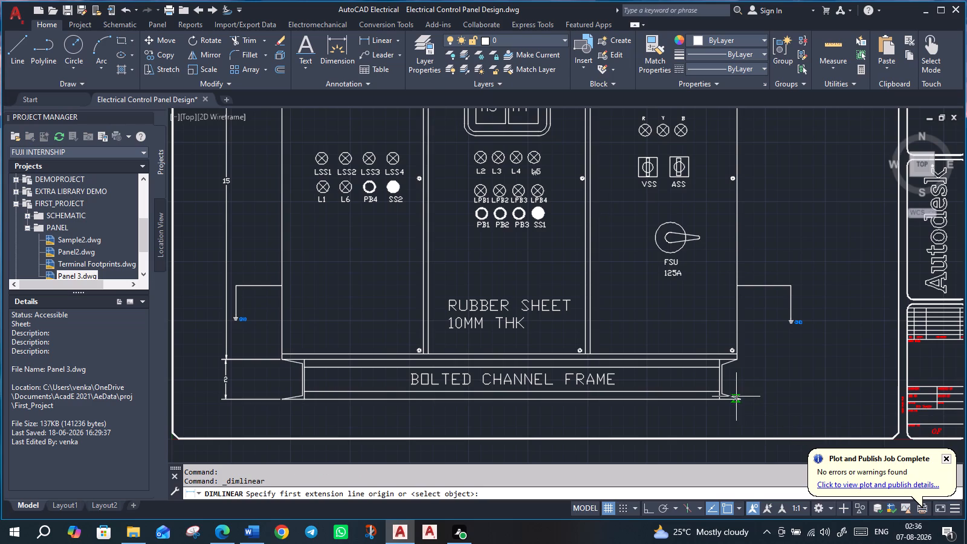
scroll(737, 404, up, 2)
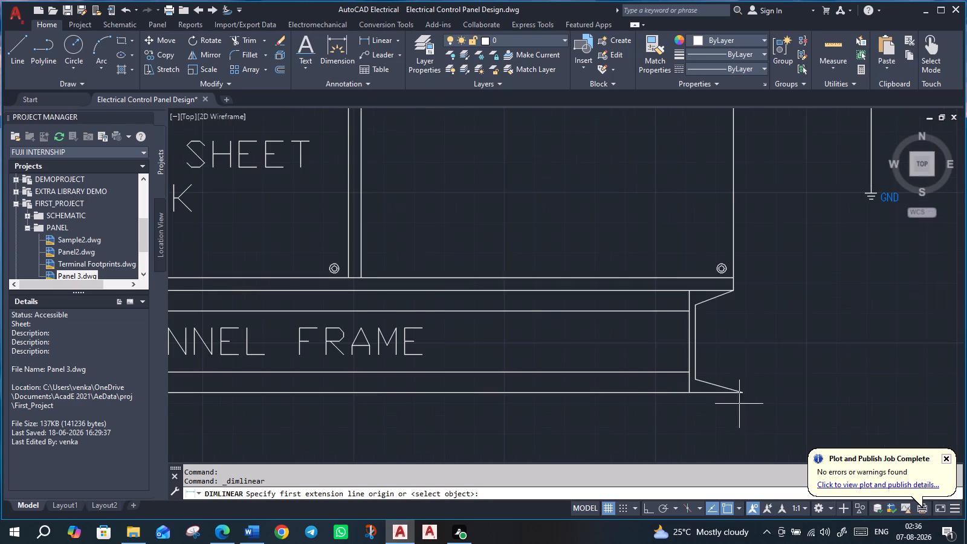
click(743, 394)
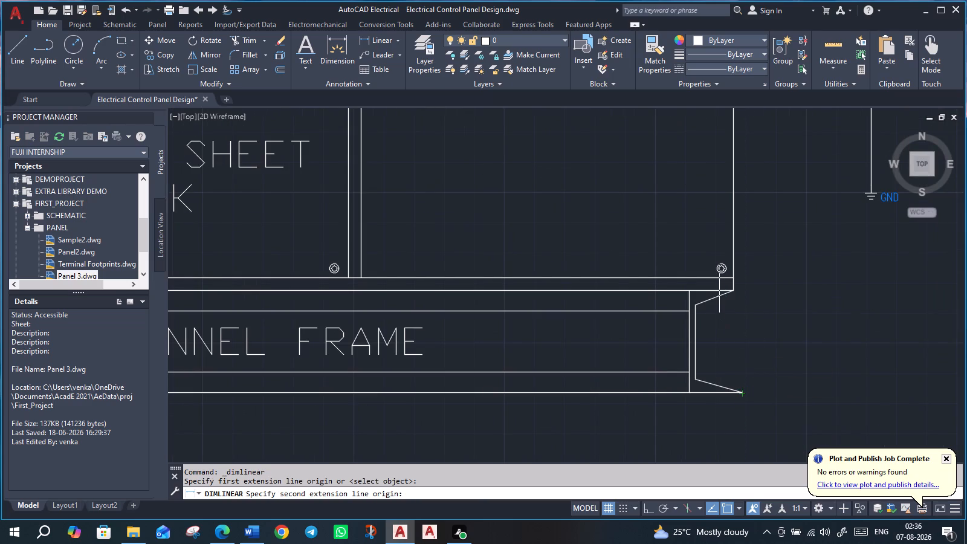
middle_drag(769, 240, 770, 479)
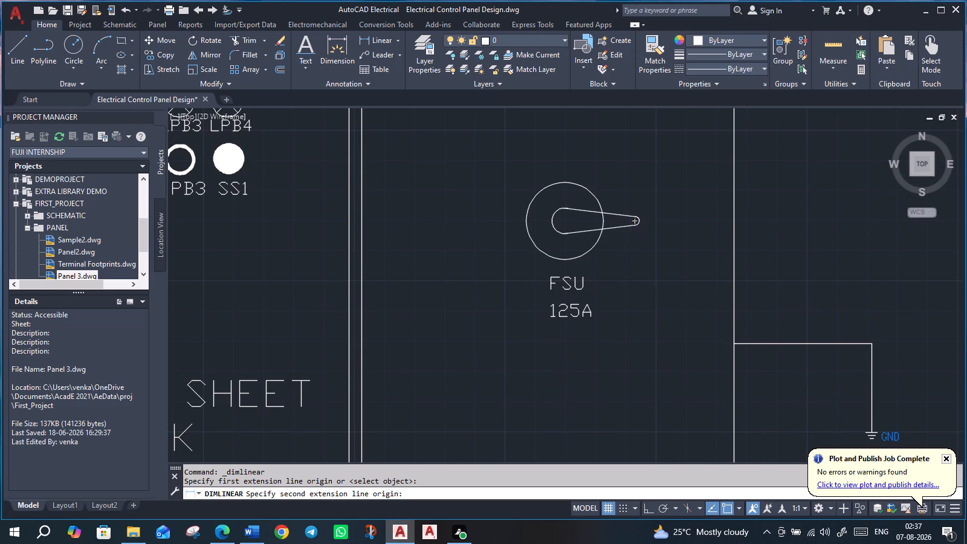
scroll(639, 224, up, 2)
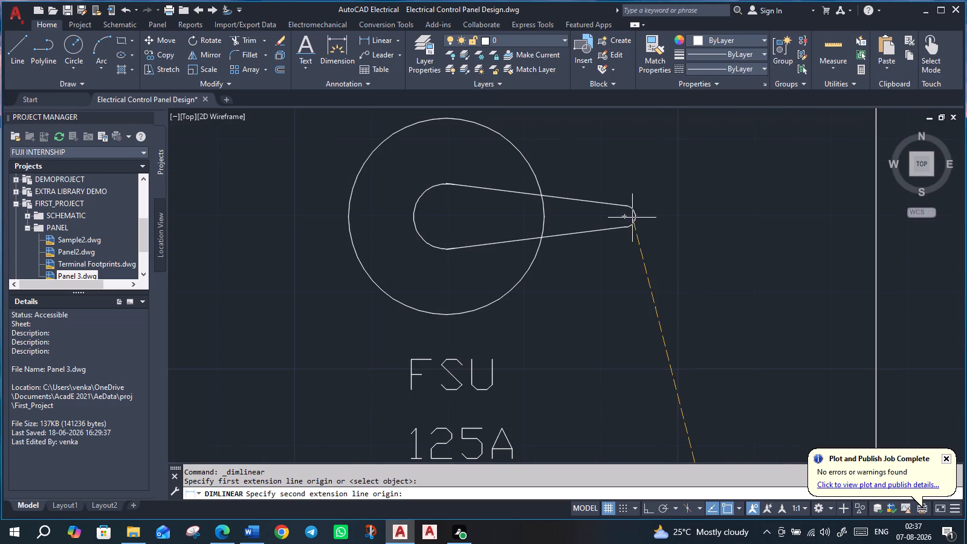
click(637, 216)
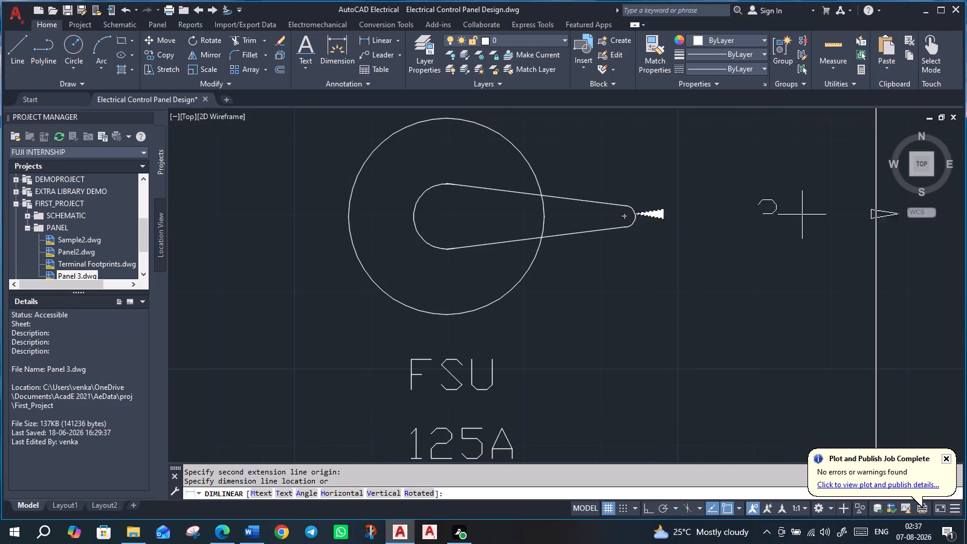
middle_drag(943, 274, 612, 203)
scroll(605, 201, down, 4)
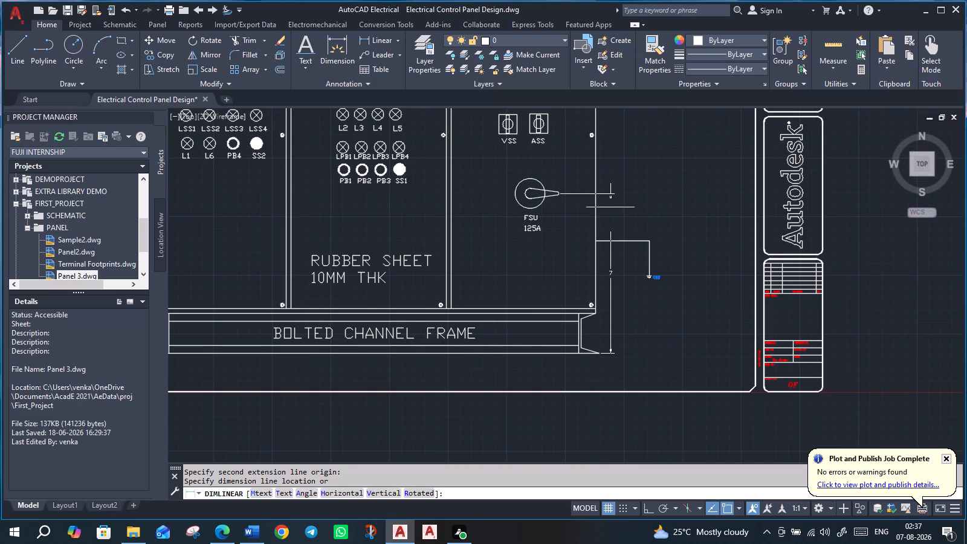
click(674, 208)
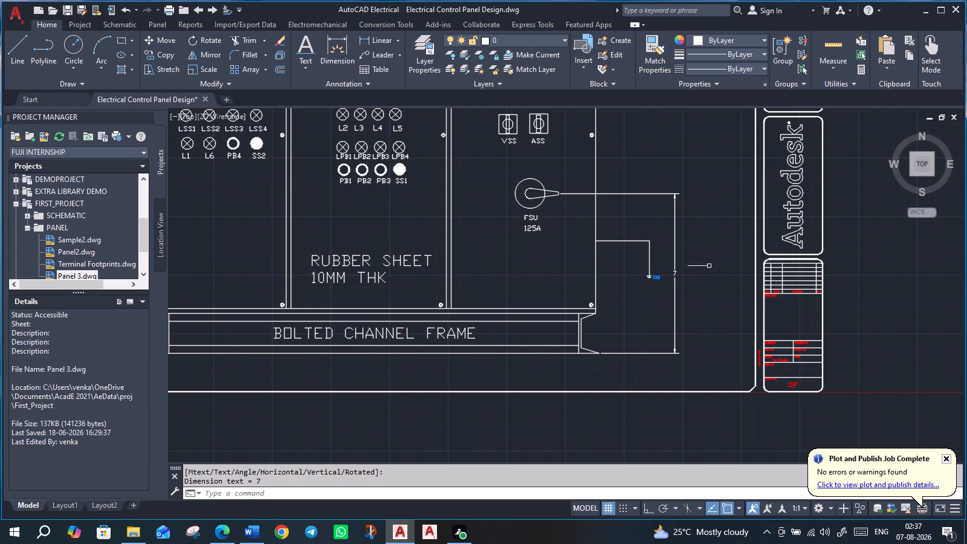
Examine the dimensioned front view, from the base frame and FSU handle up to the cabinet's top edge.
scroll(707, 314, down, 3)
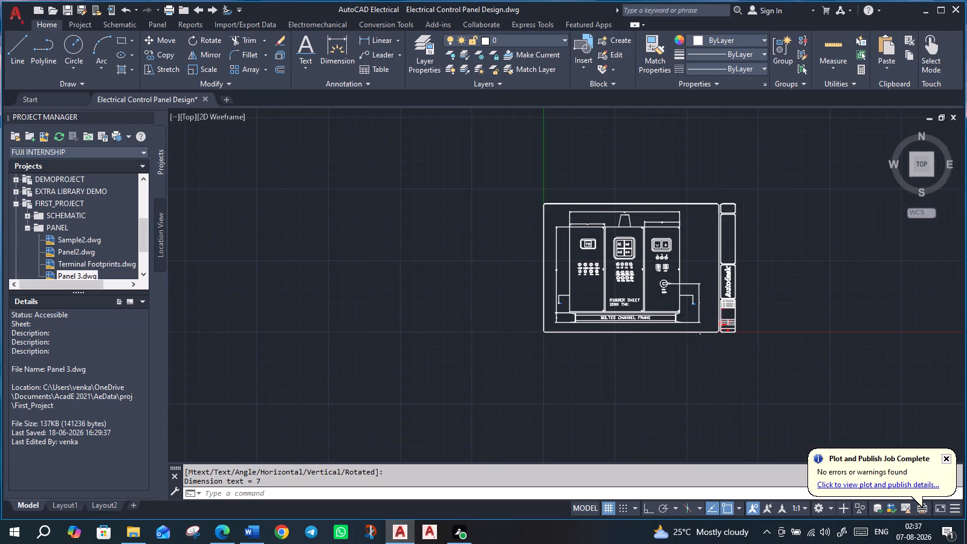
scroll(668, 390, up, 3)
middle_drag(720, 328, 676, 543)
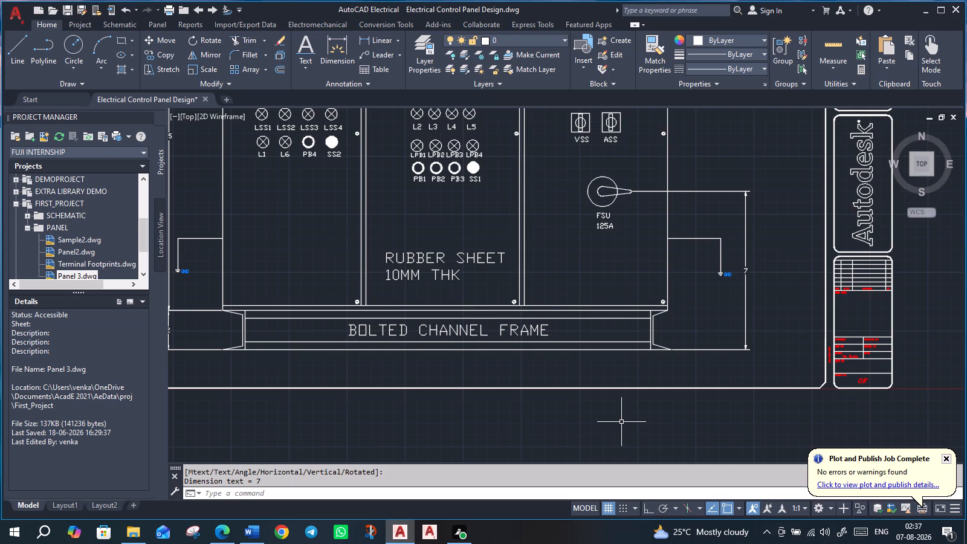
scroll(628, 406, down, 1)
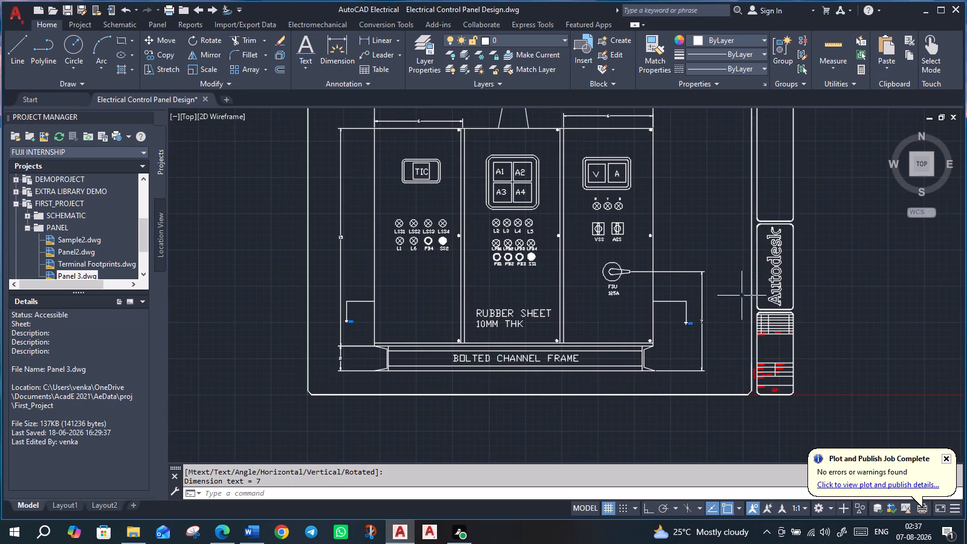
middle_drag(739, 287, 729, 356)
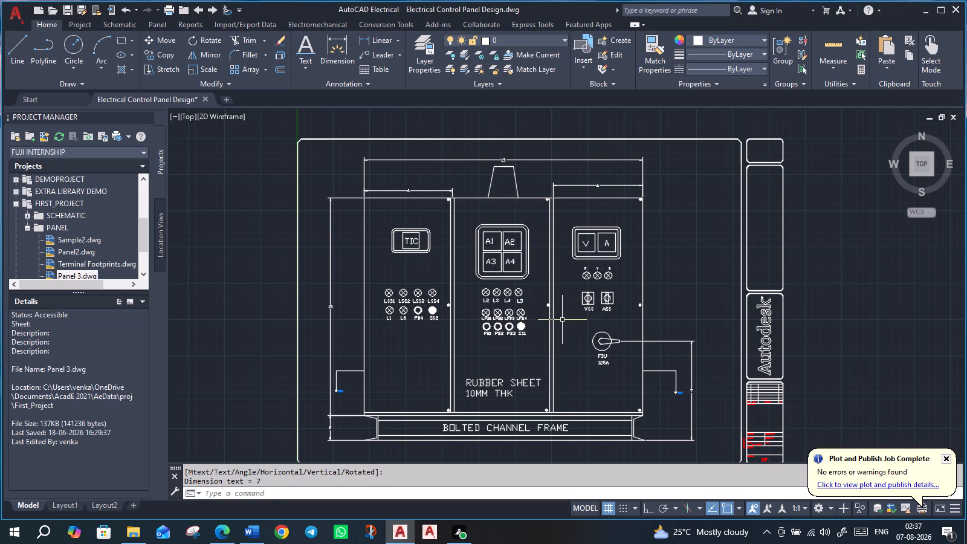
middle_drag(672, 248, 669, 342)
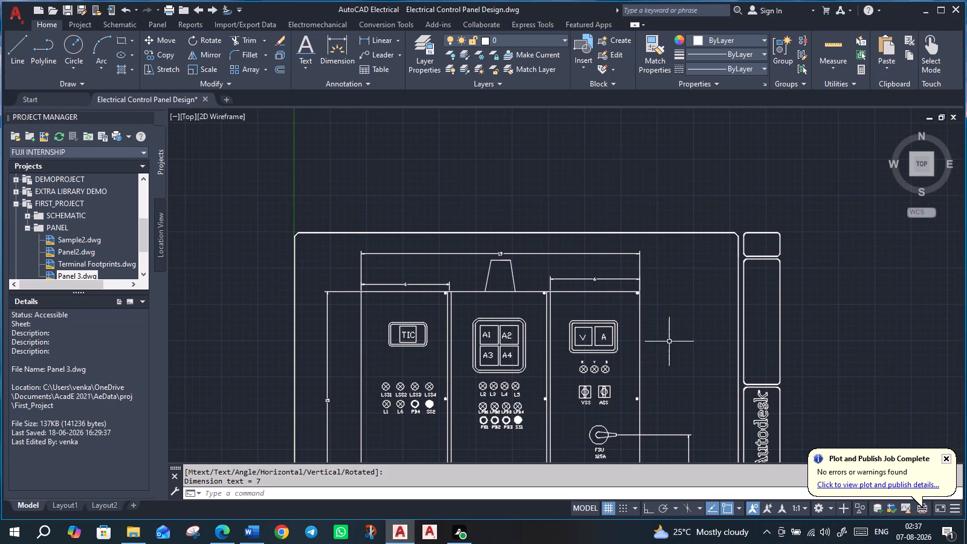
scroll(440, 244, up, 1)
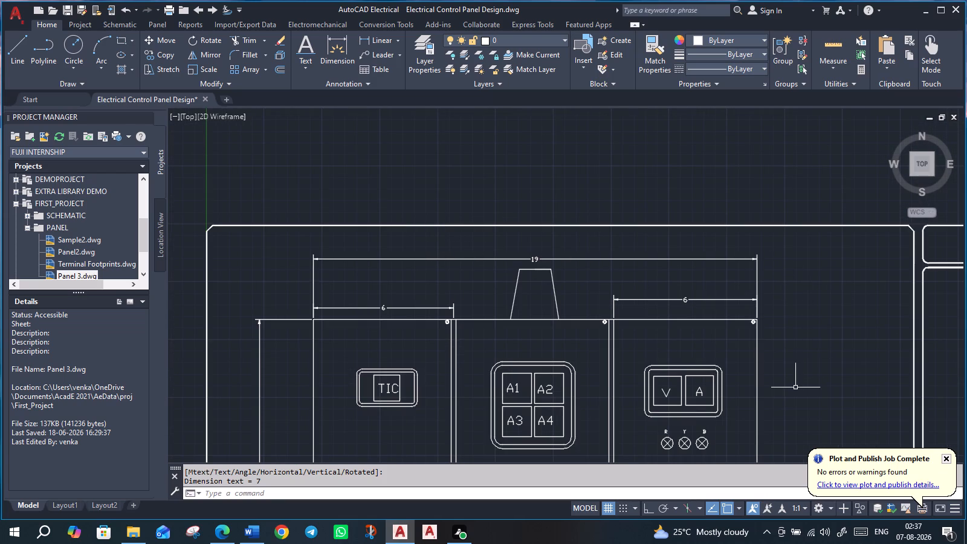
scroll(797, 381, down, 2)
middle_drag(797, 381, 632, 143)
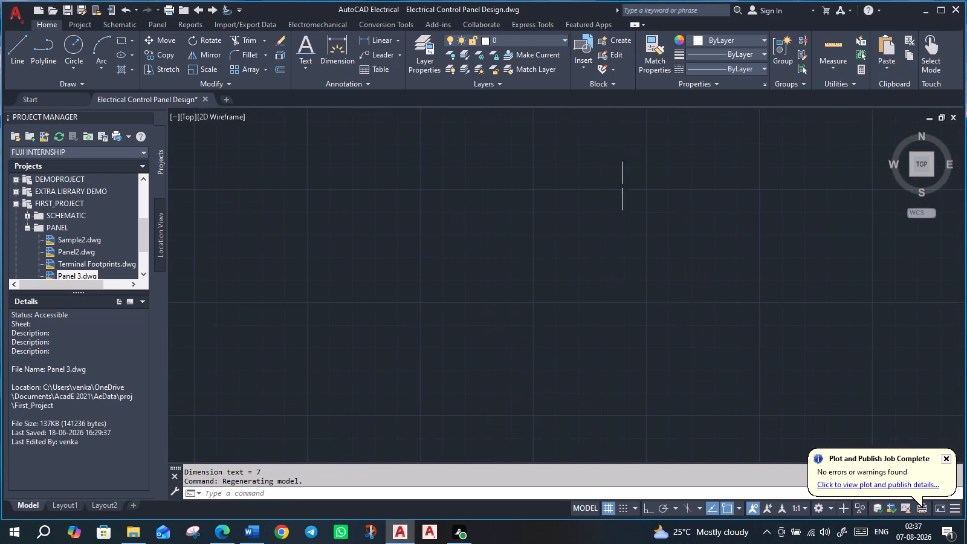
Examine the front view's dimensions and the right door area around the VSS and ASS switches and FSU handle.
scroll(612, 291, down, 4)
scroll(553, 193, up, 1)
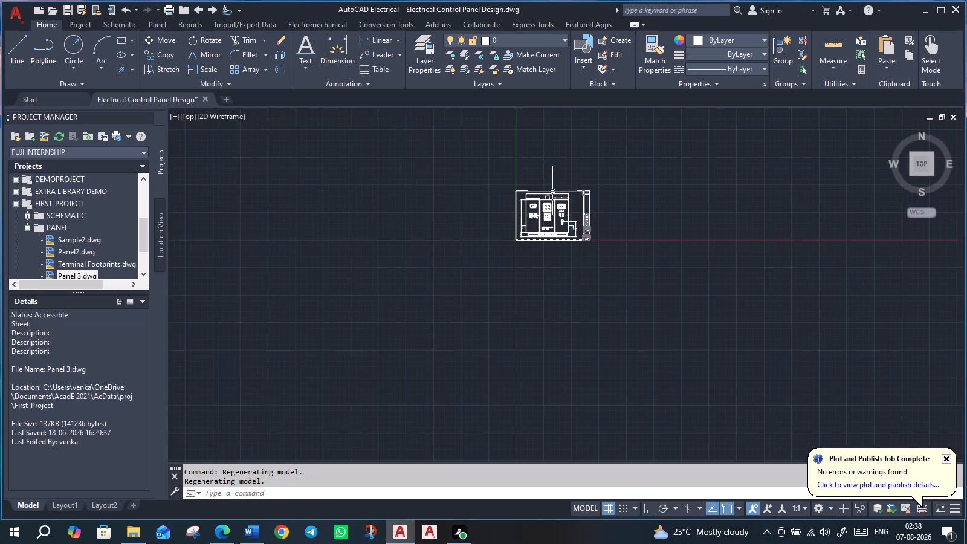
scroll(548, 195, up, 5)
middle_drag(741, 309, 751, 200)
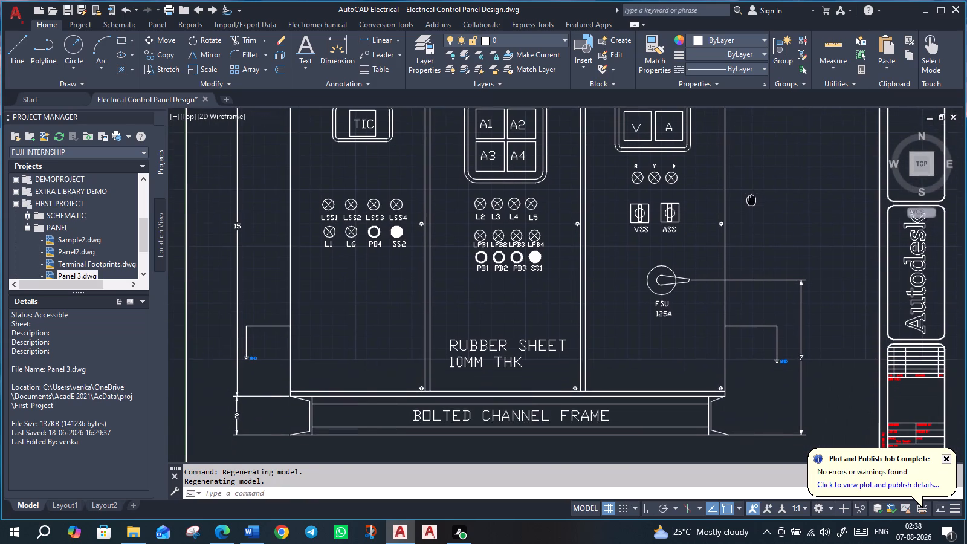
middle_drag(768, 381, 765, 317)
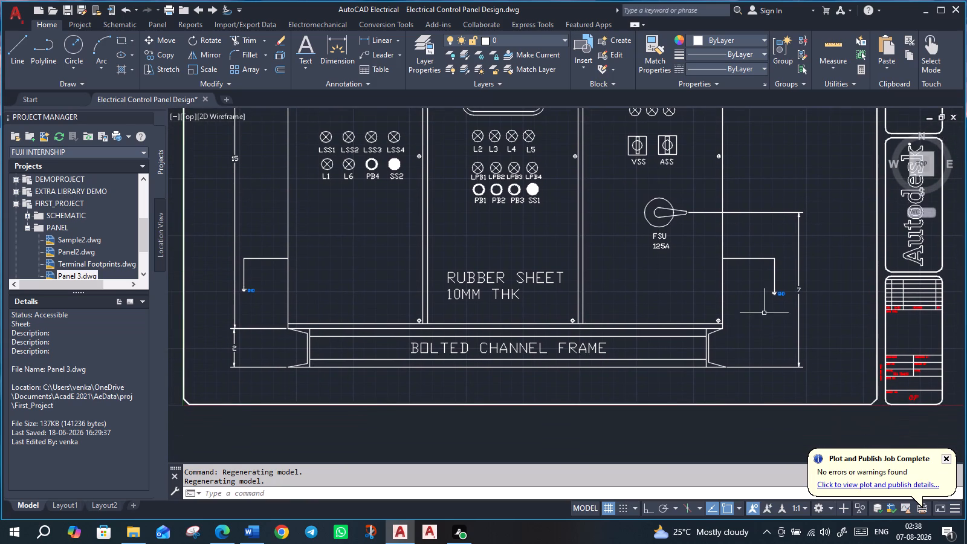
scroll(759, 312, down, 2)
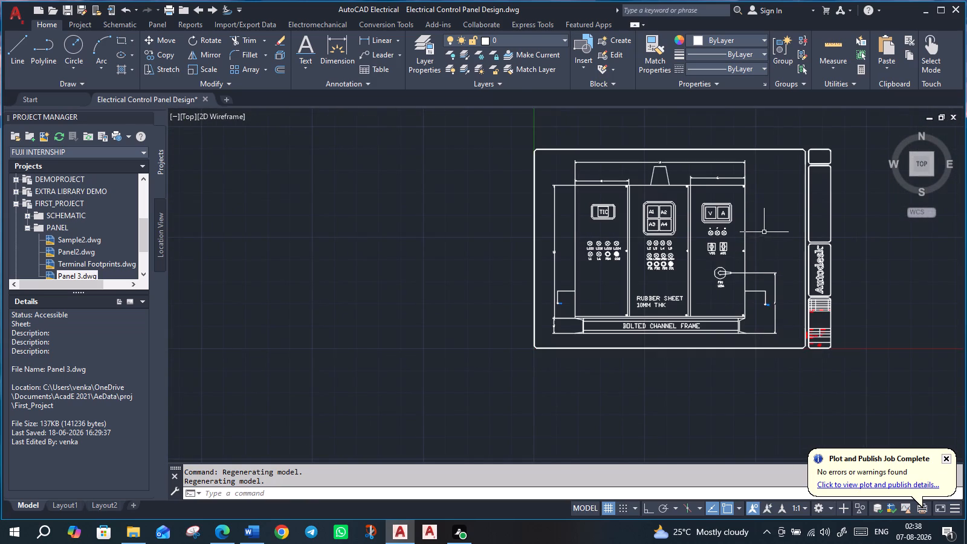
middle_drag(778, 225, 758, 334)
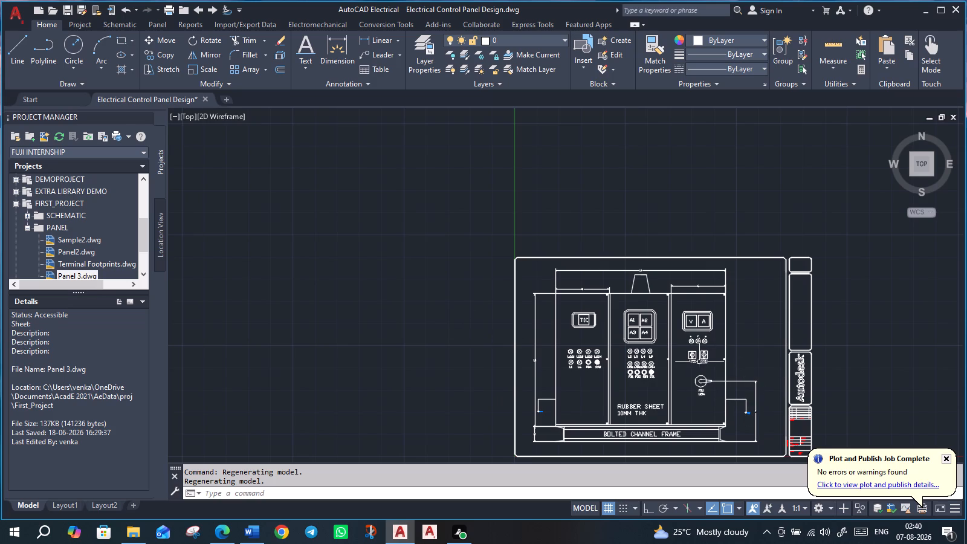
scroll(698, 361, up, 2)
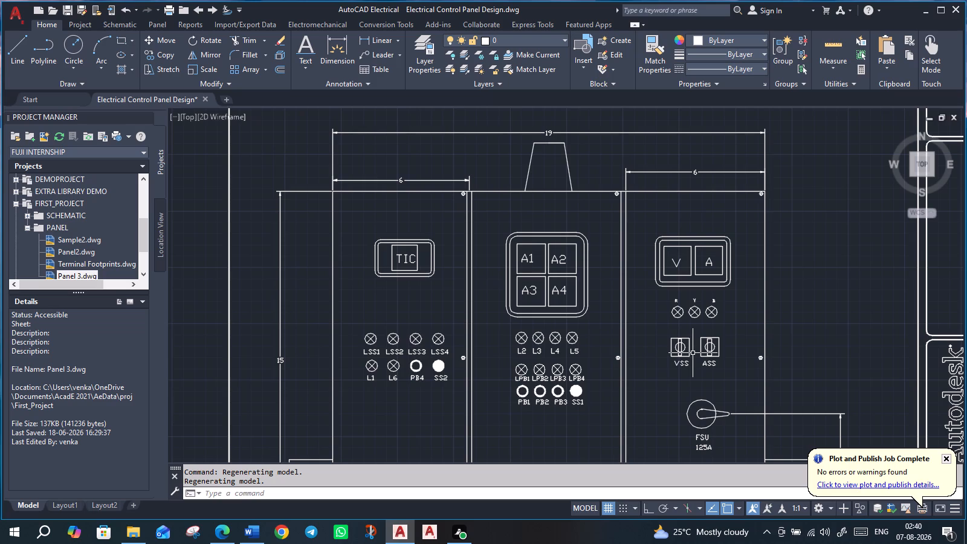
scroll(642, 347, up, 2)
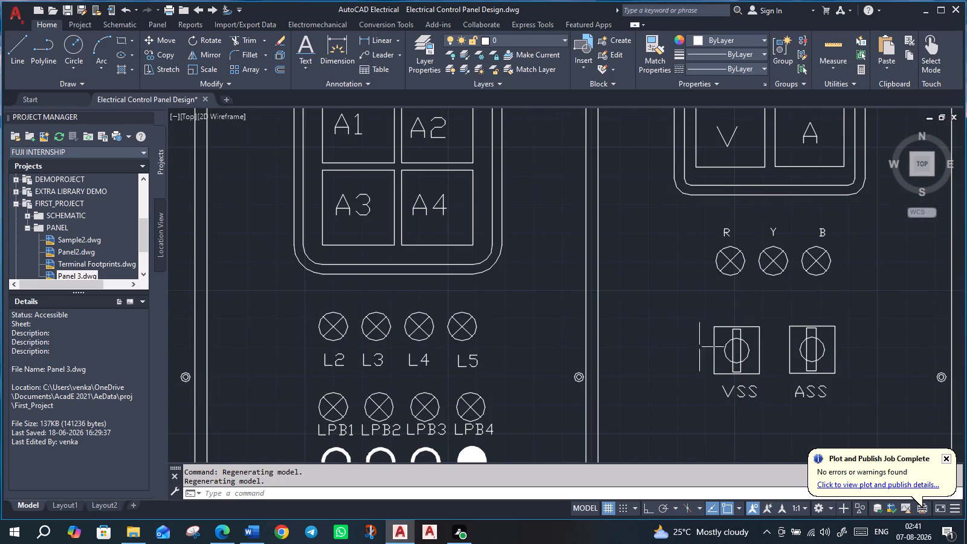
middle_drag(853, 351, 802, 328)
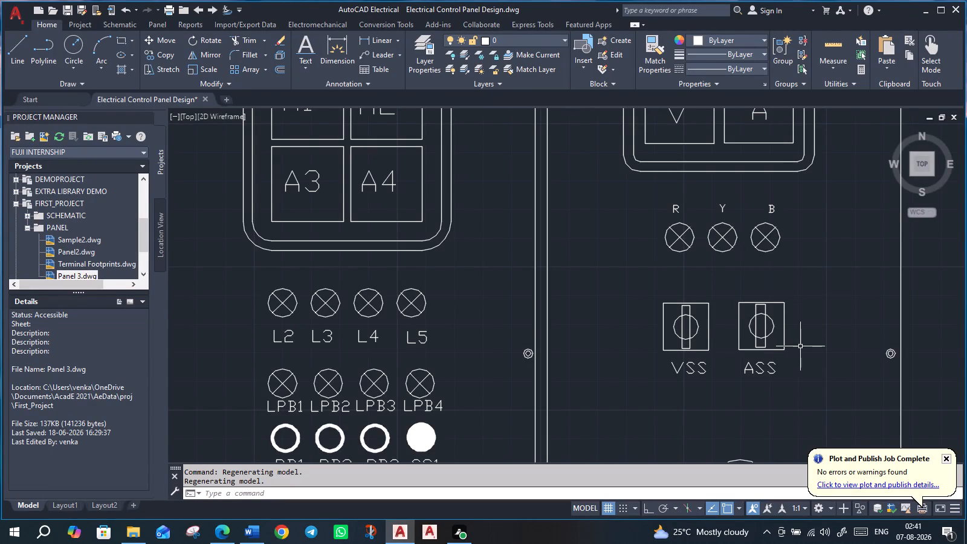
middle_drag(807, 350, 731, 248)
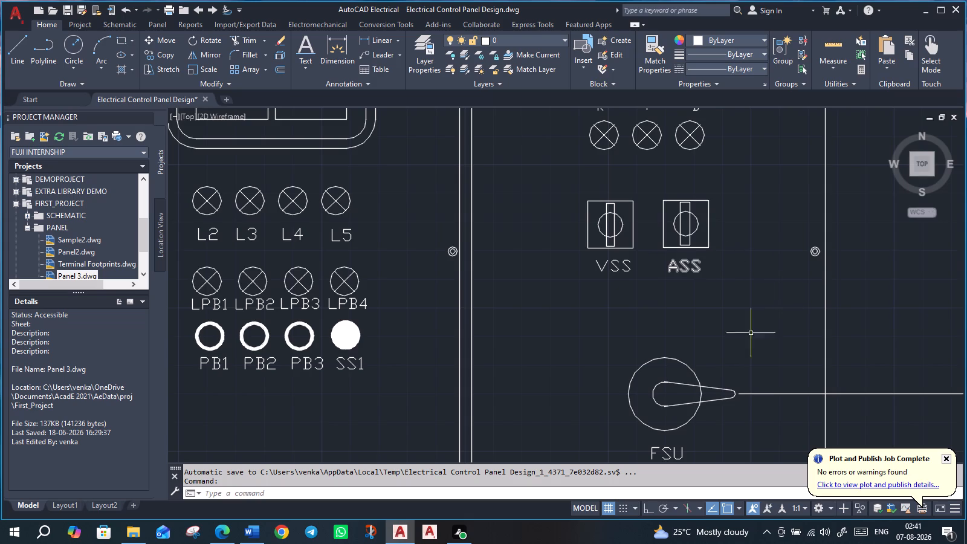
middle_drag(729, 337, 684, 169)
scroll(673, 360, down, 1)
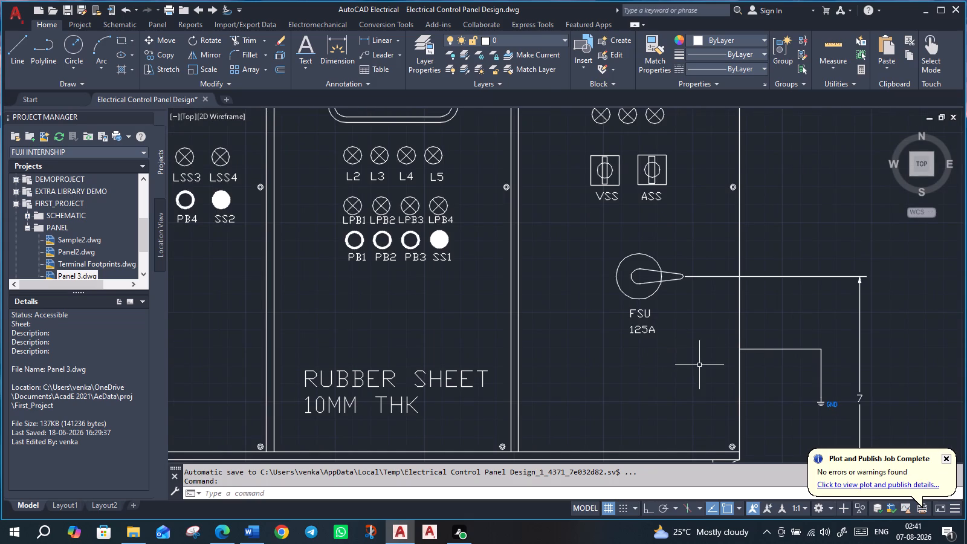
scroll(699, 365, down, 1)
middle_drag(689, 378, 650, 341)
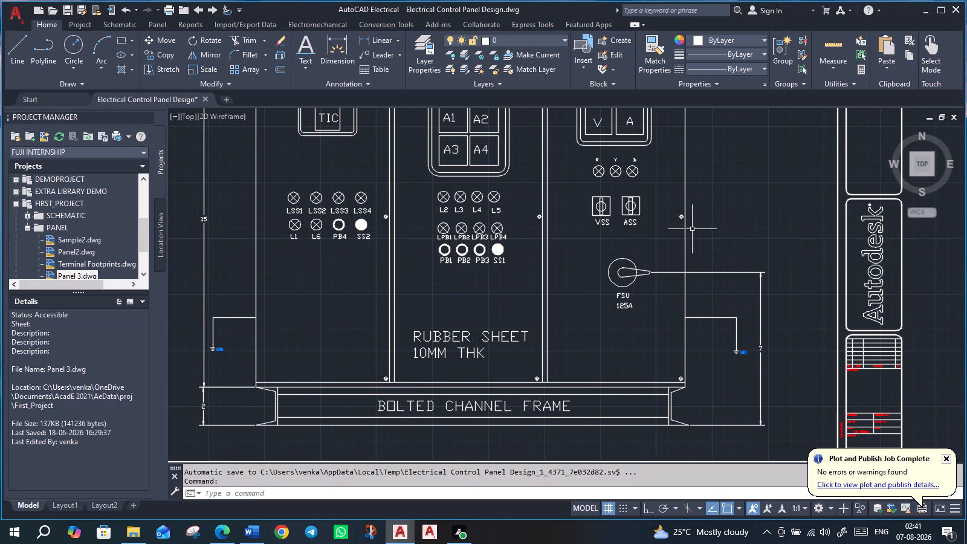
Draw a small square on the right door, between the VSS/ASS switches and the FSU switch handle.
scroll(662, 250, up, 1)
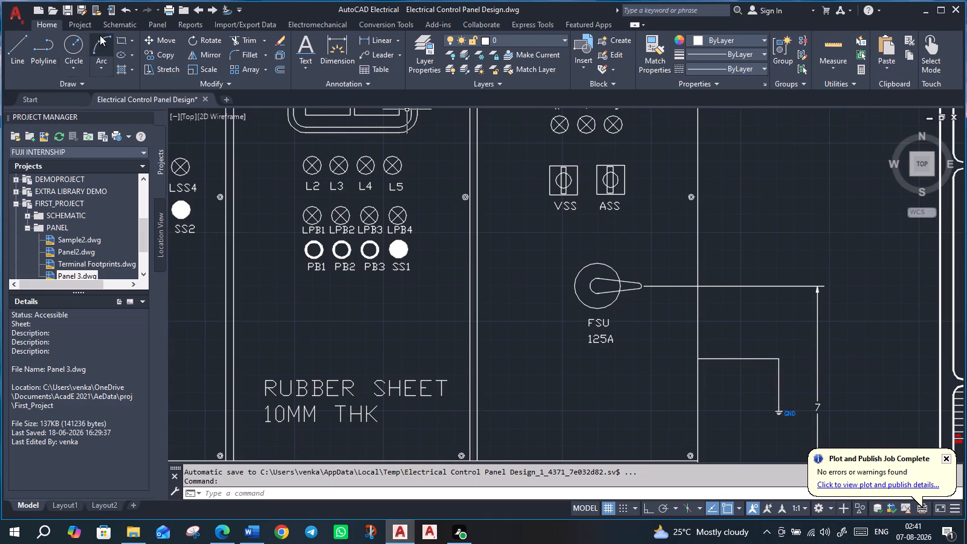
click(120, 40)
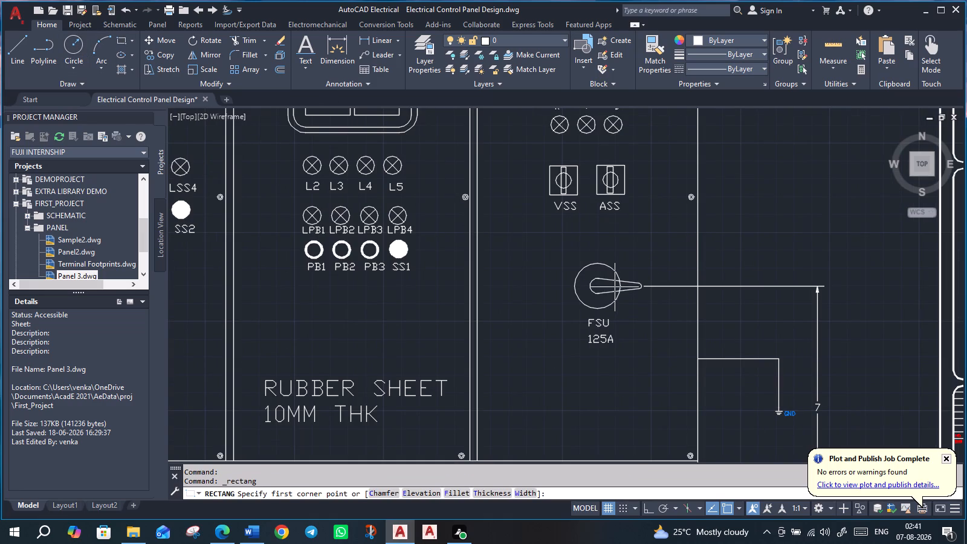
click(570, 225)
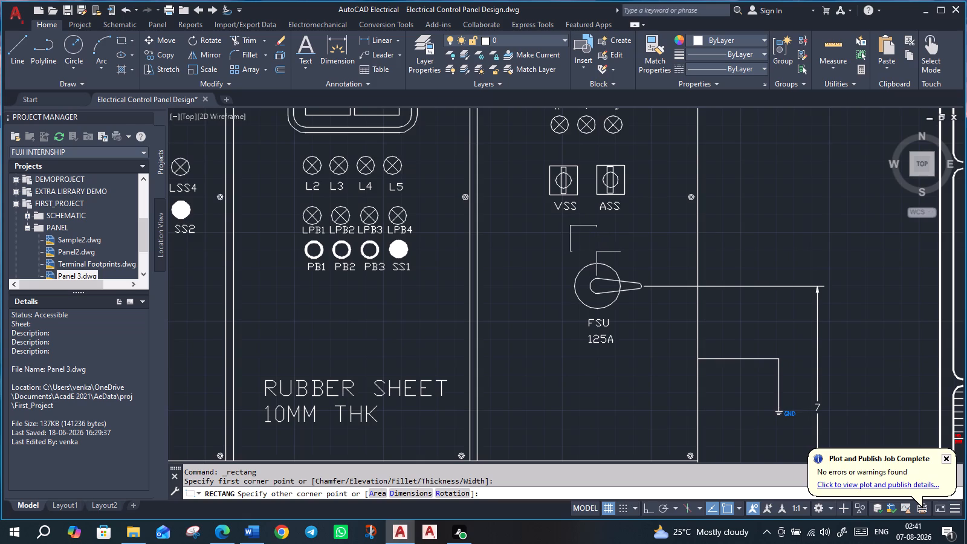
click(597, 251)
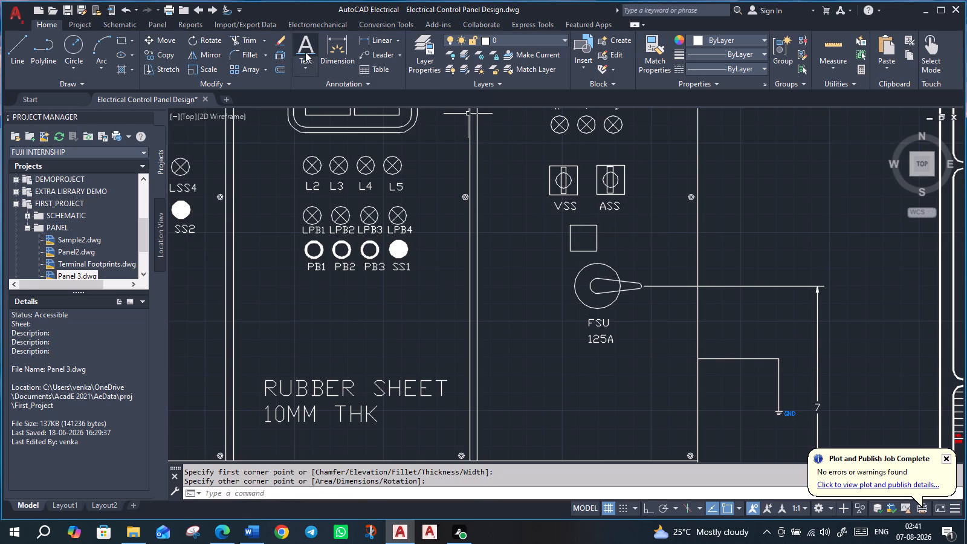
Add single-line text "t" with 0 rotation inside the small square above the FSU switch handle, picking its height freehand.
click(302, 68)
click(328, 111)
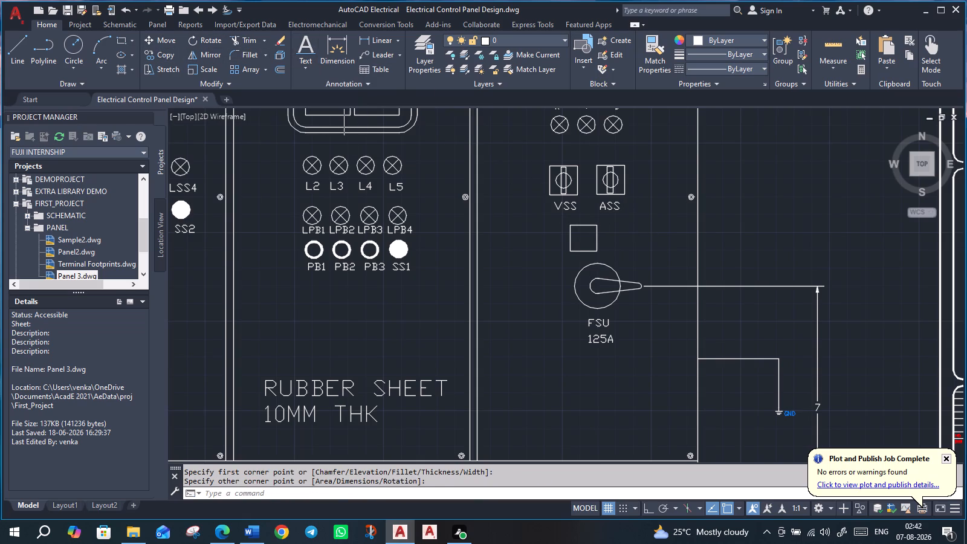
click(577, 242)
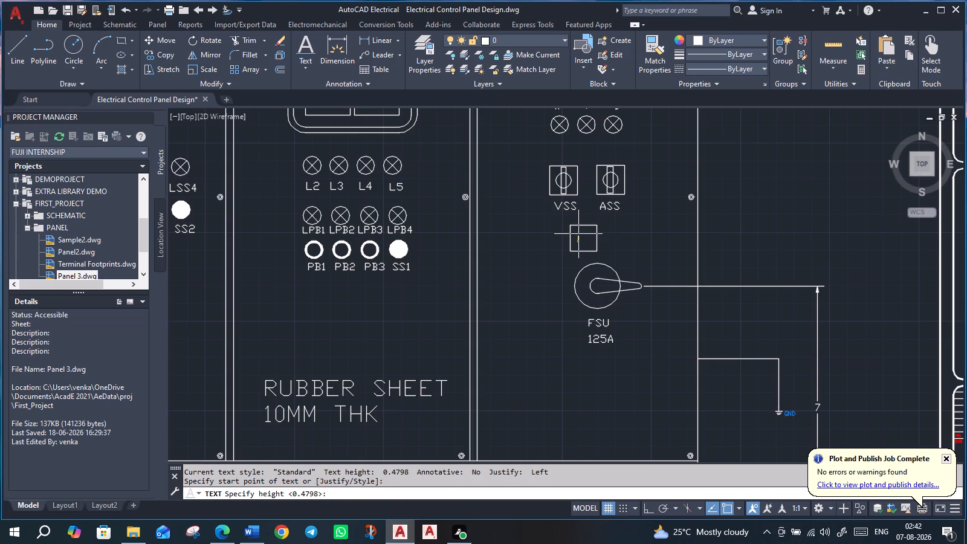
click(577, 236)
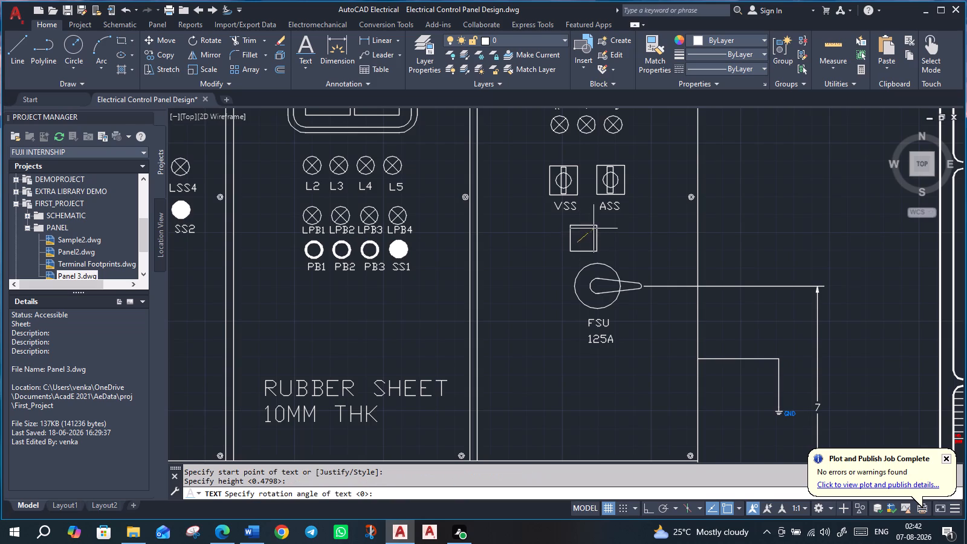
key(Return)
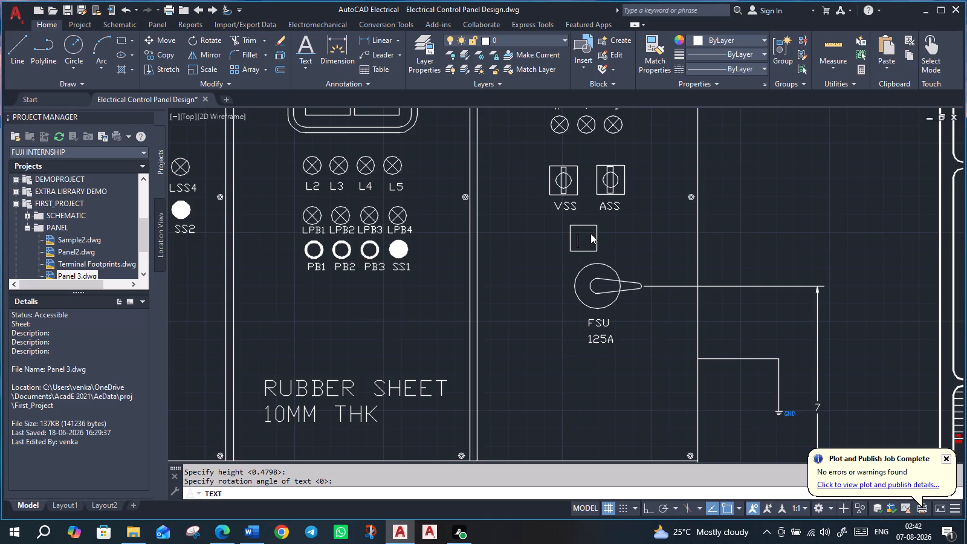
scroll(582, 235, up, 1)
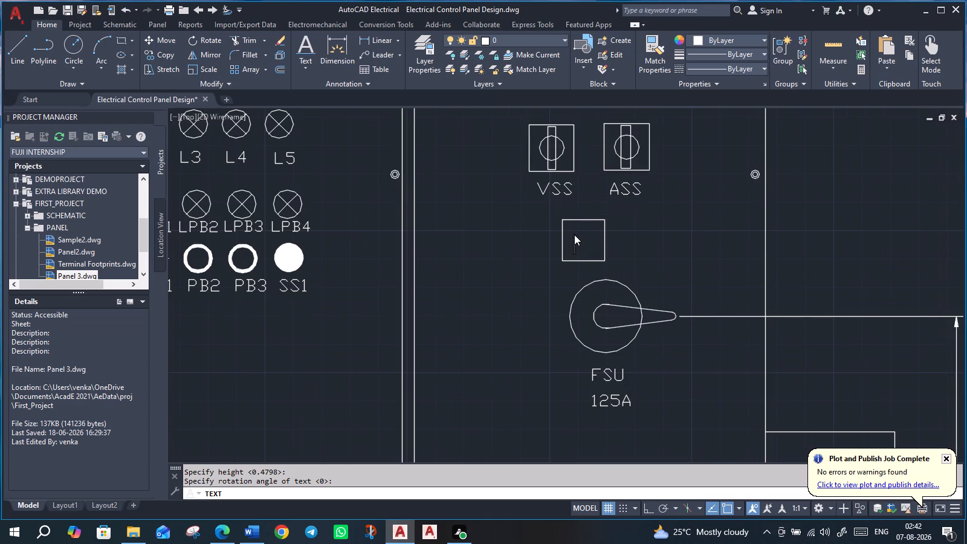
click(574, 235)
right_click(574, 235)
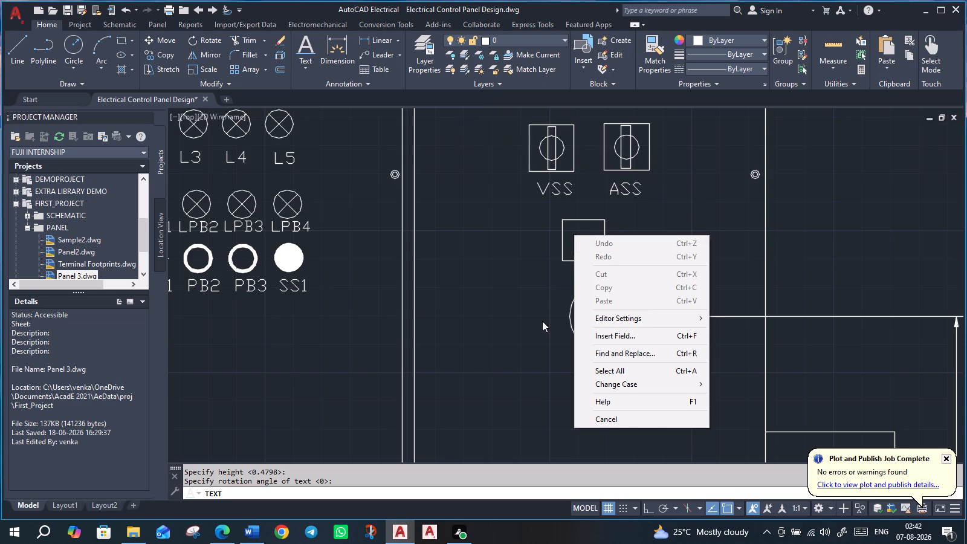
text(tt)
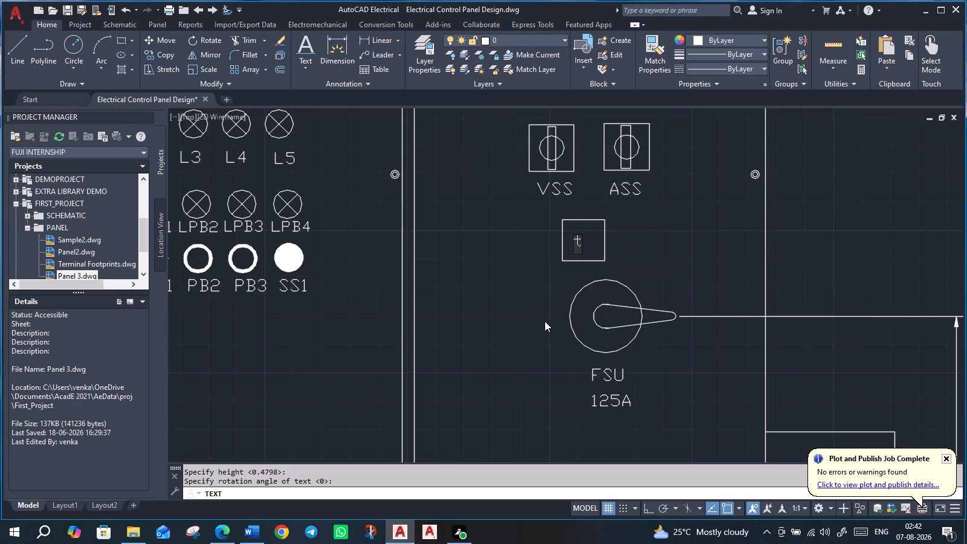
key(Return)
key(Return)
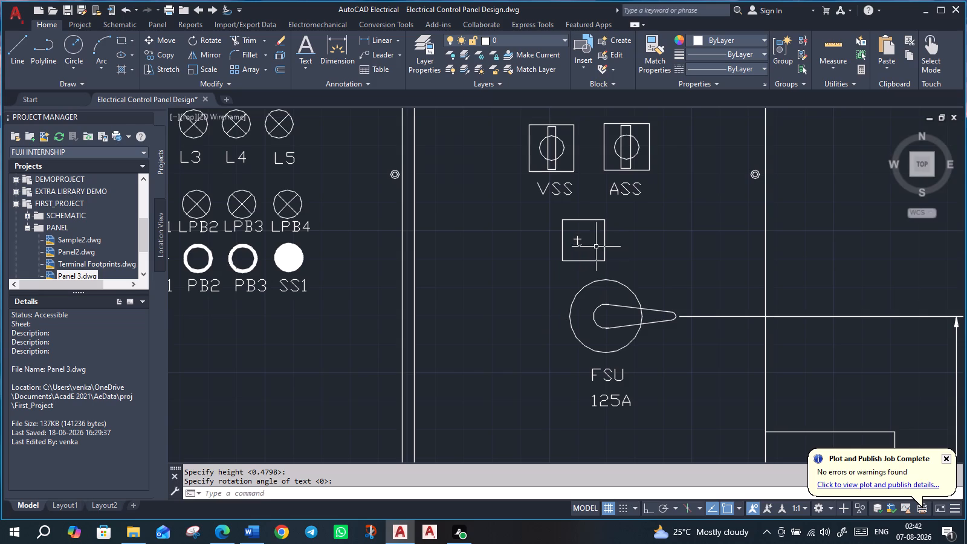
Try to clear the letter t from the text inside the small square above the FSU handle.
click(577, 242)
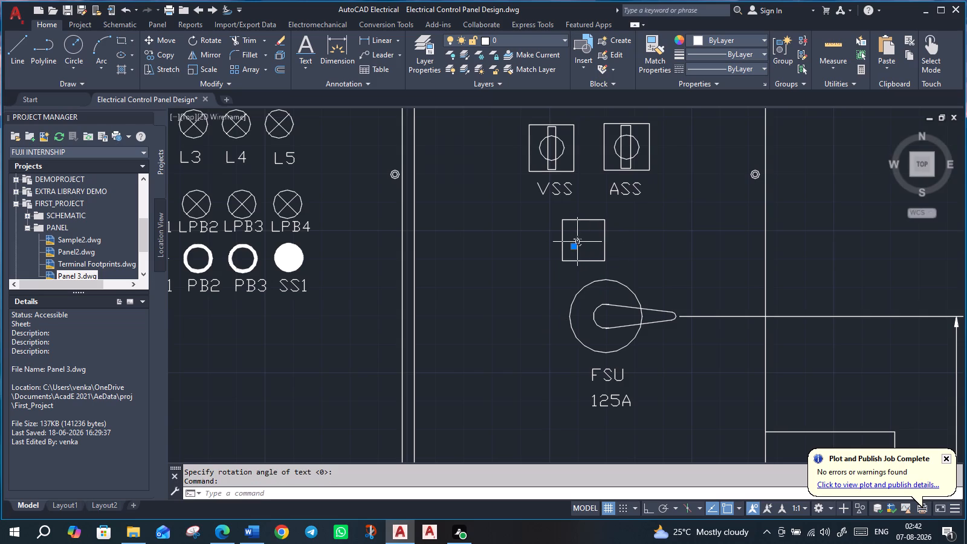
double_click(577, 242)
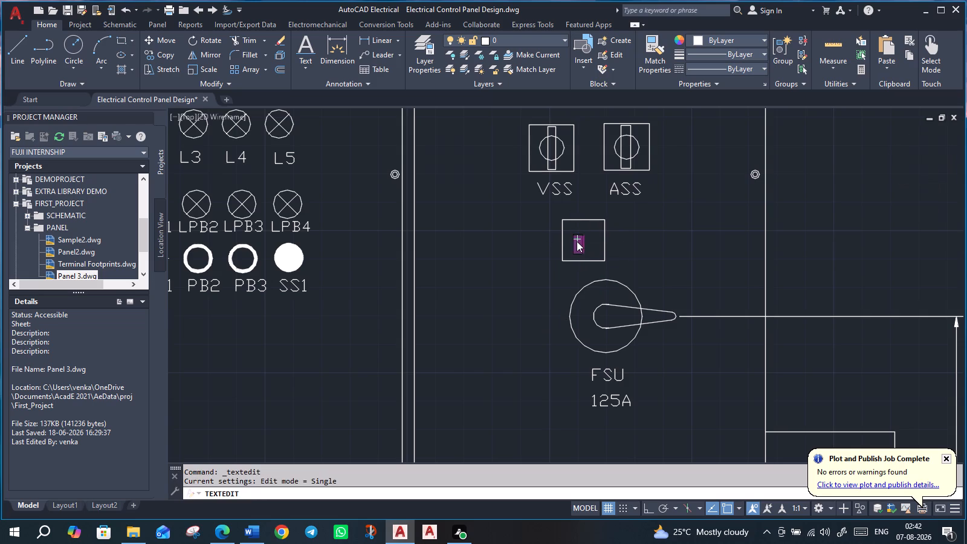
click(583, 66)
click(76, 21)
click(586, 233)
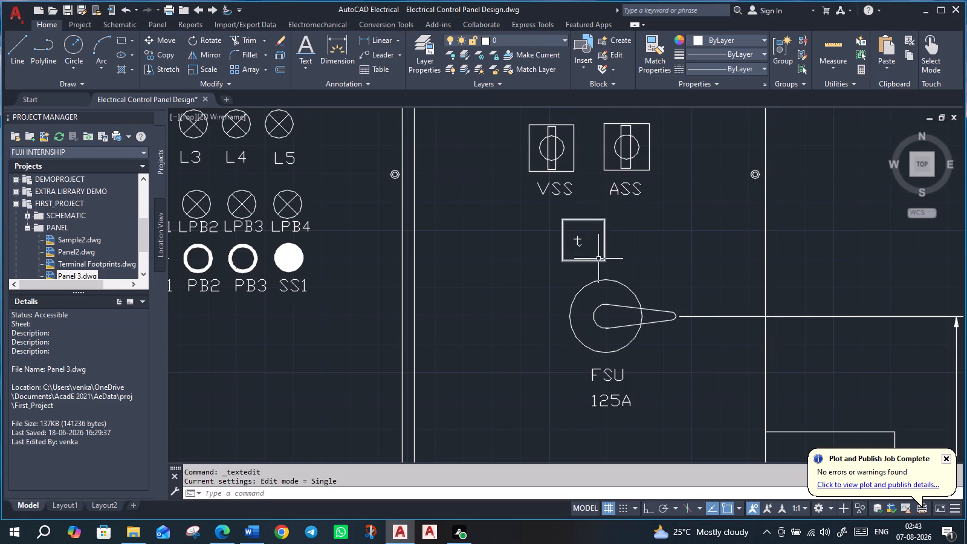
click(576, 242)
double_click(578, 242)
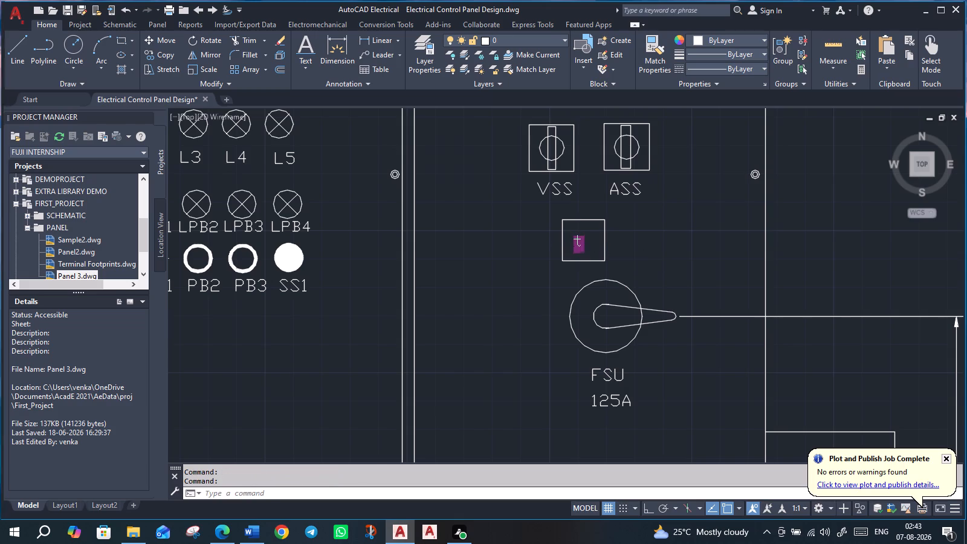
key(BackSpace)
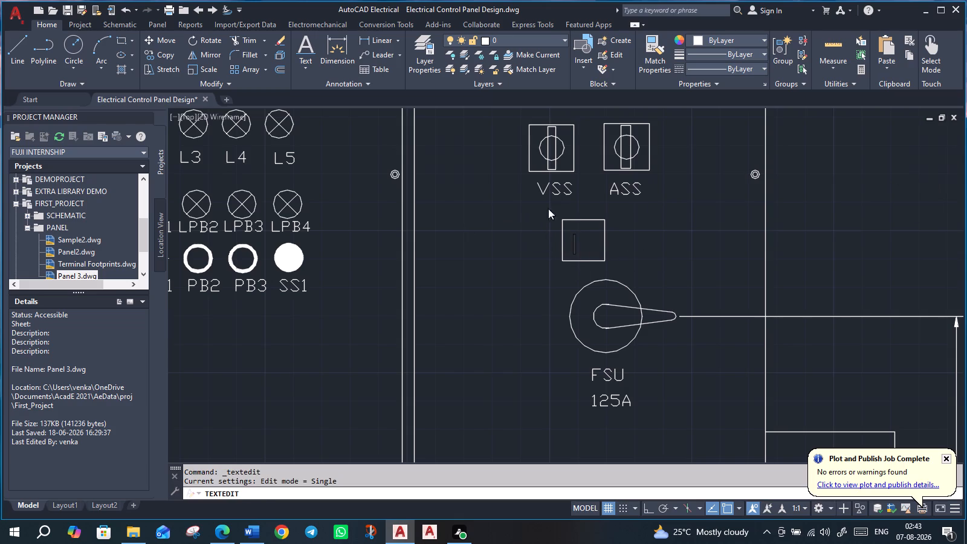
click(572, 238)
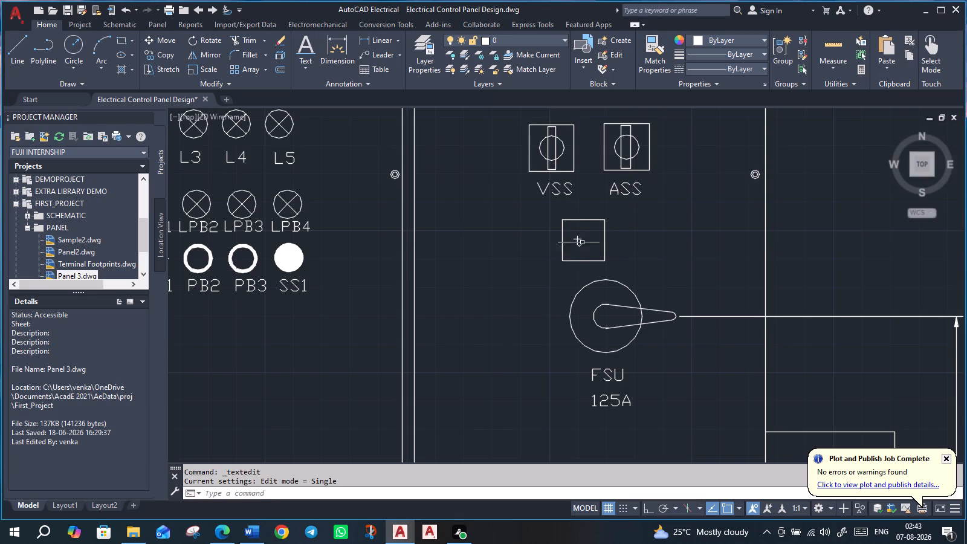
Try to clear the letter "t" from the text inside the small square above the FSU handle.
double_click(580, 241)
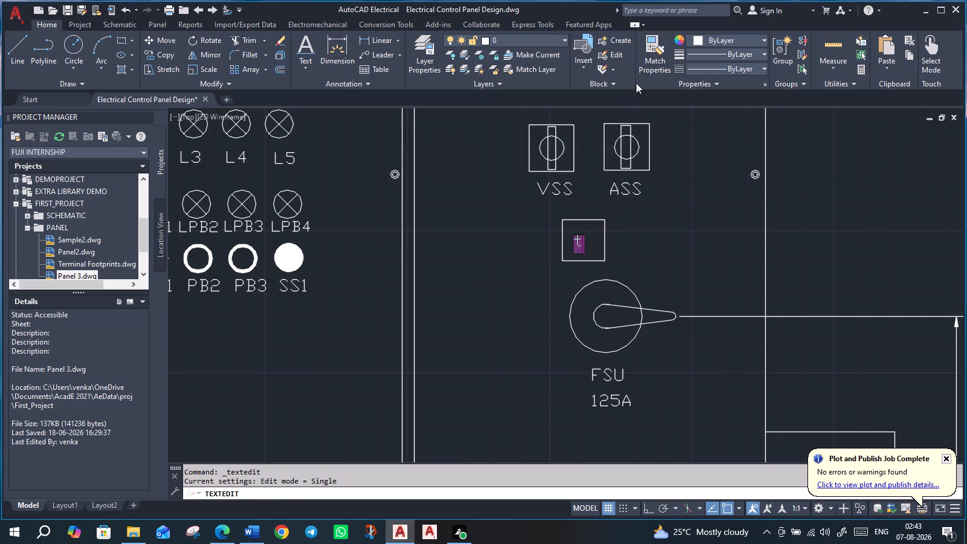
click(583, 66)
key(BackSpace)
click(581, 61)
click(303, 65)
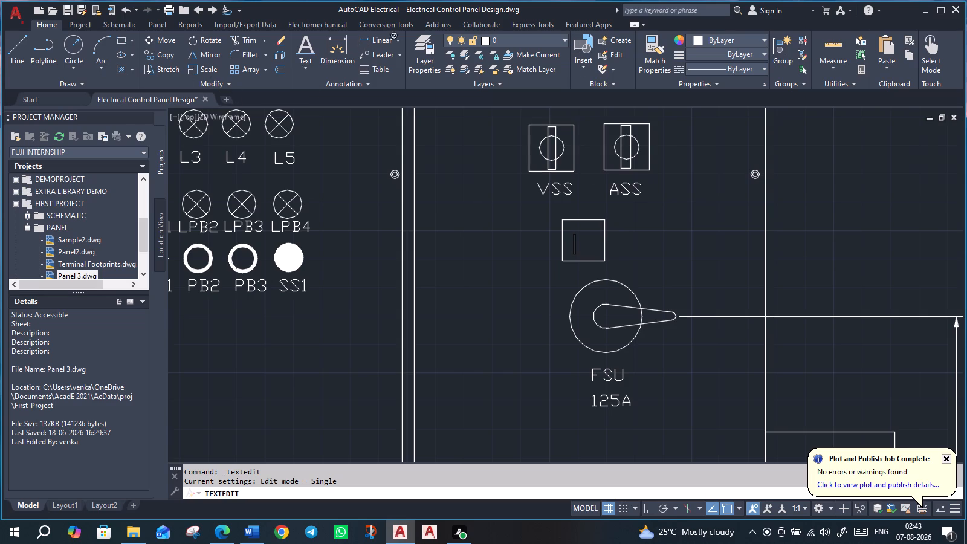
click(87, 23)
Look through the fields that can be inserted in the small square's text, checking Location Code and NamedObject.
right_click(578, 250)
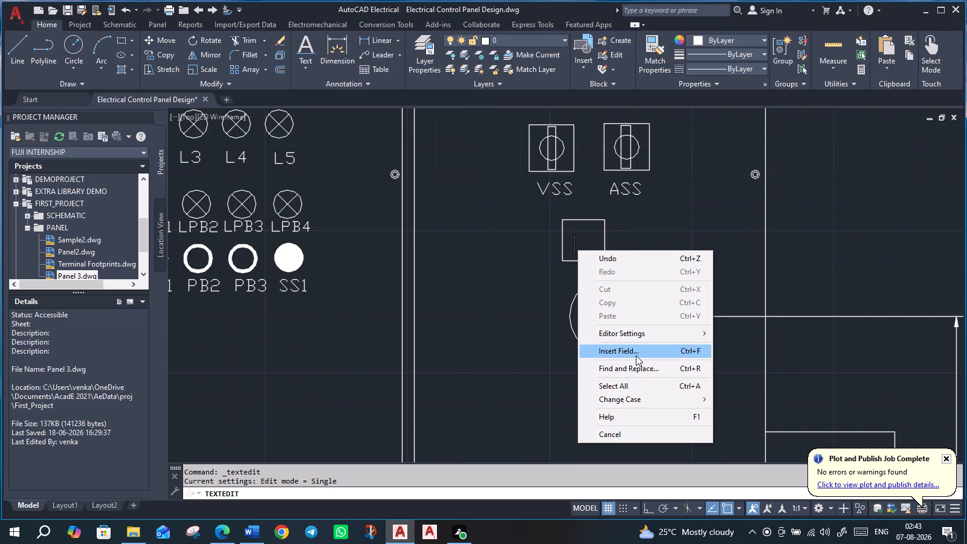
click(636, 355)
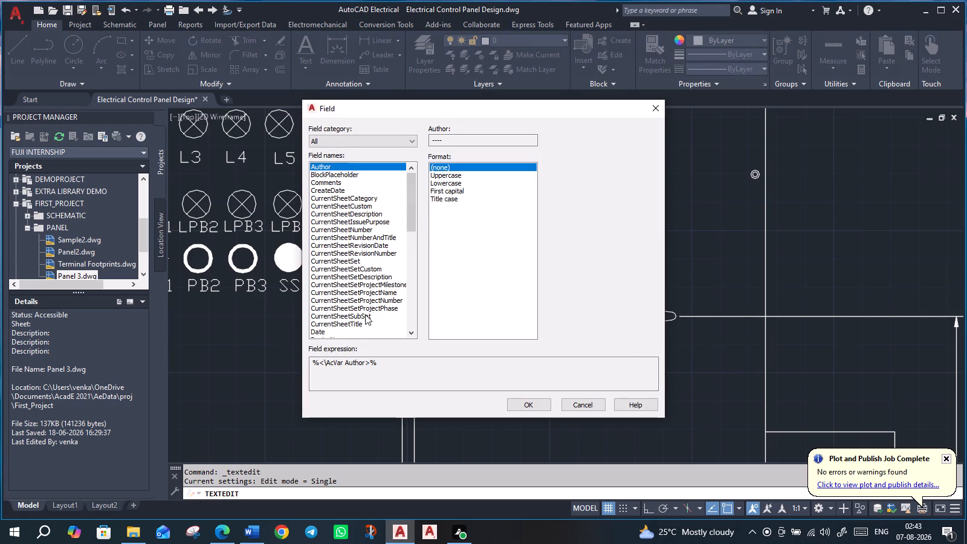
scroll(356, 322, down, 13)
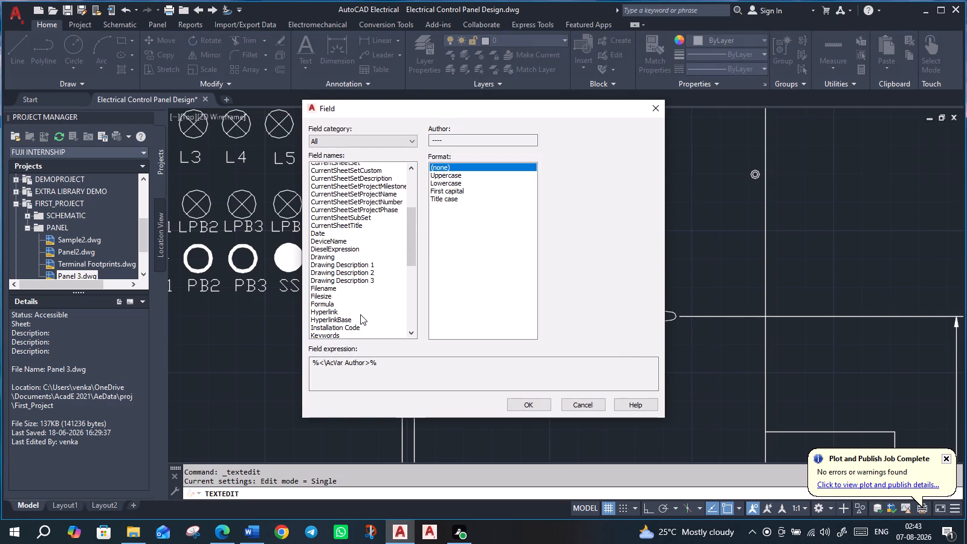
scroll(360, 314, down, 6)
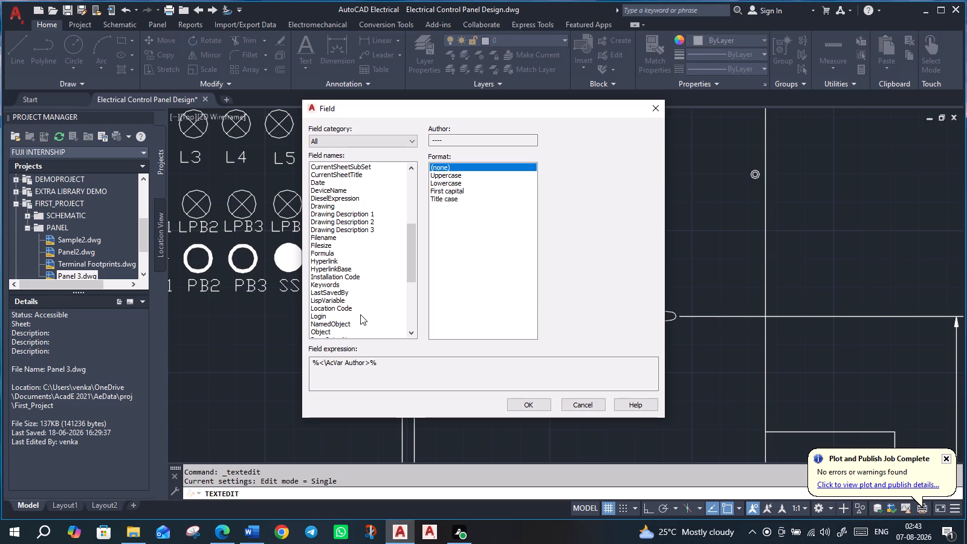
click(336, 309)
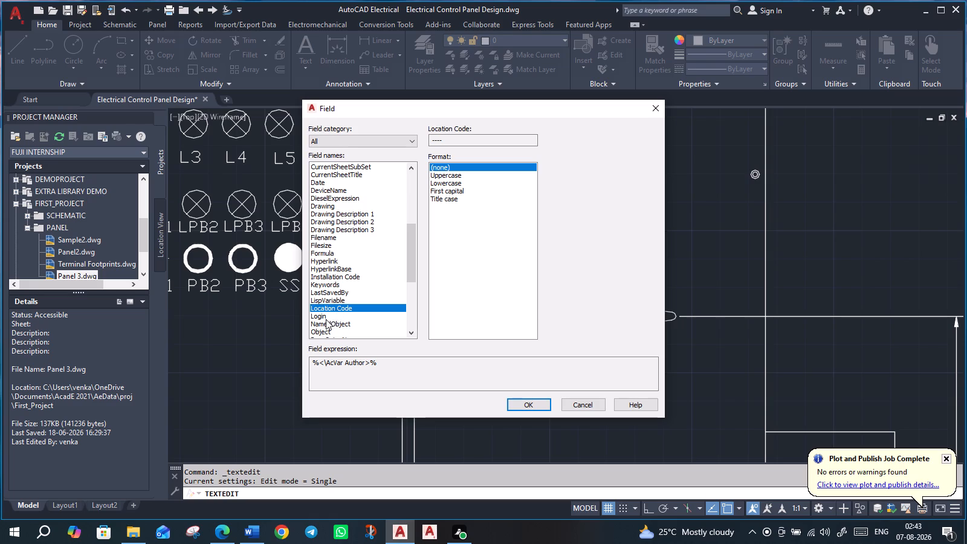
click(323, 322)
scroll(366, 302, down, 2)
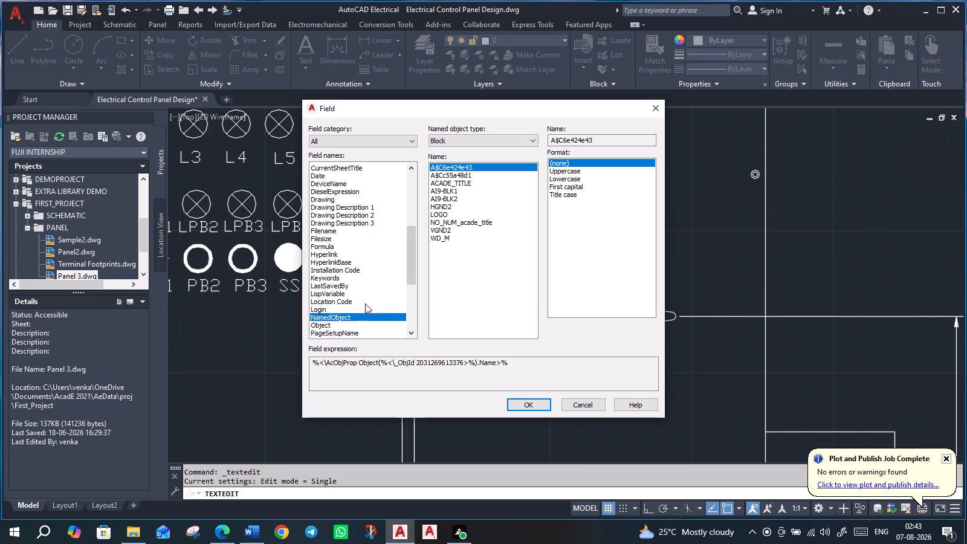
scroll(365, 303, down, 2)
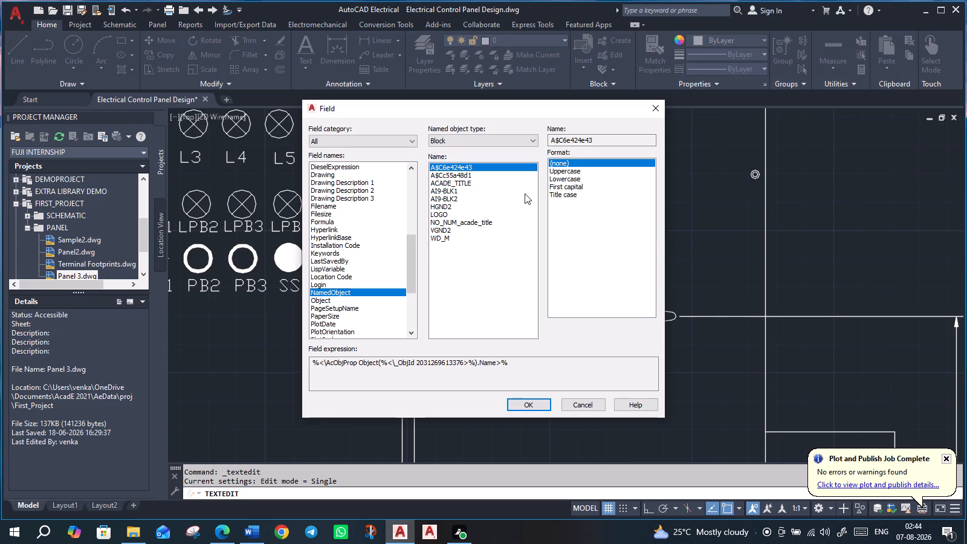
click(657, 107)
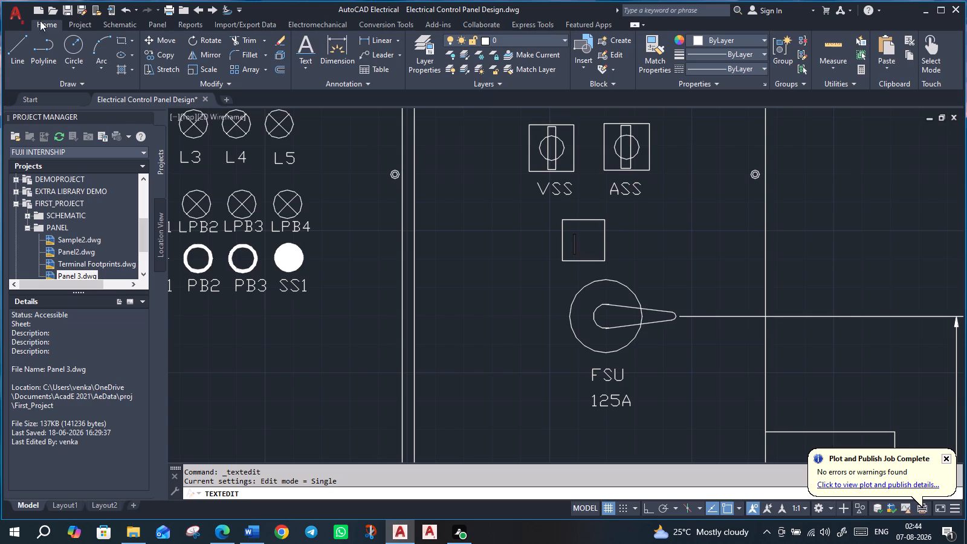
Leave the text editing and search the interface customization's command list for "text e".
click(240, 7)
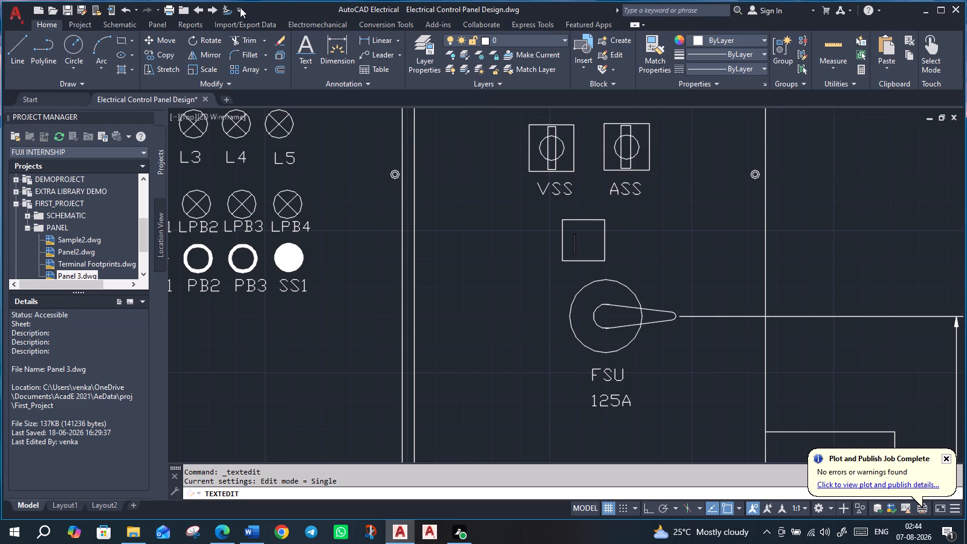
click(238, 8)
click(238, 8)
click(538, 311)
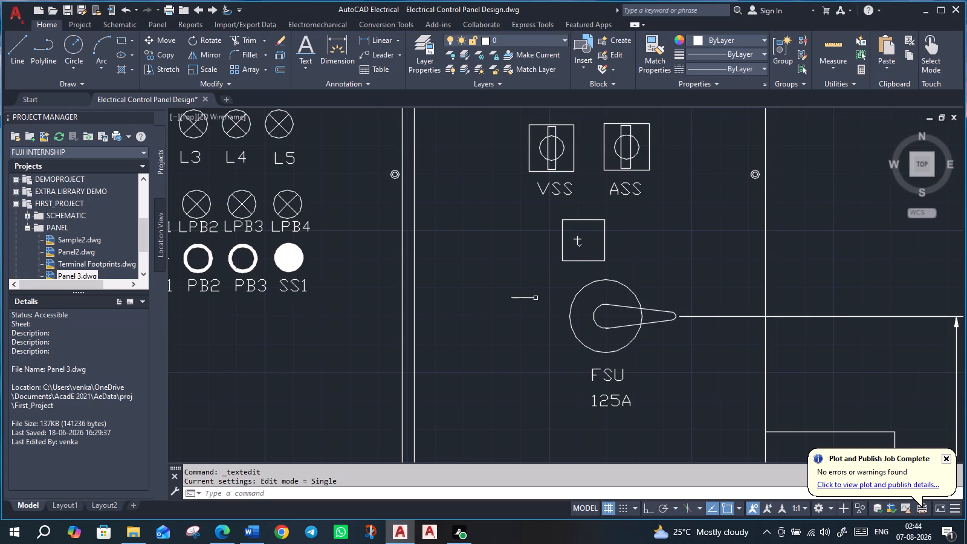
click(238, 9)
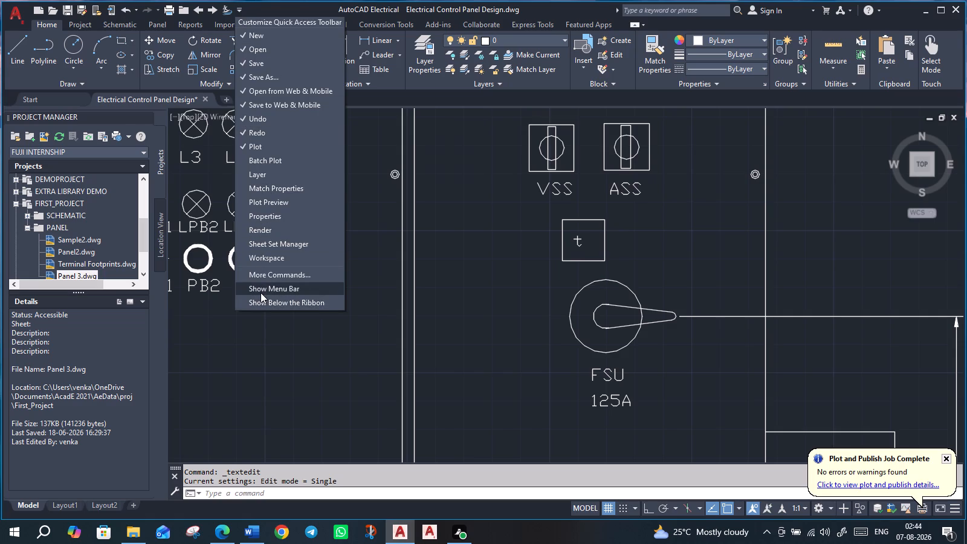
click(262, 276)
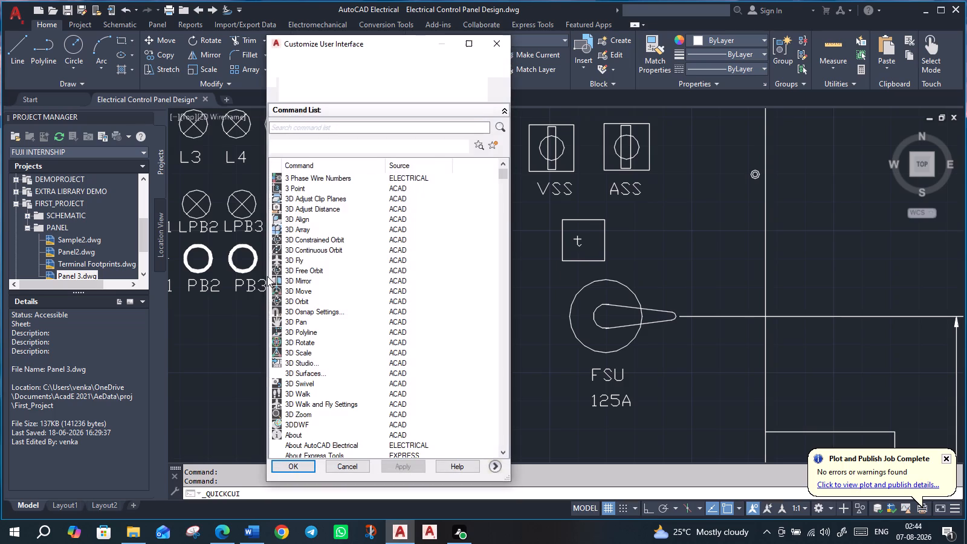
click(337, 130)
text(text)
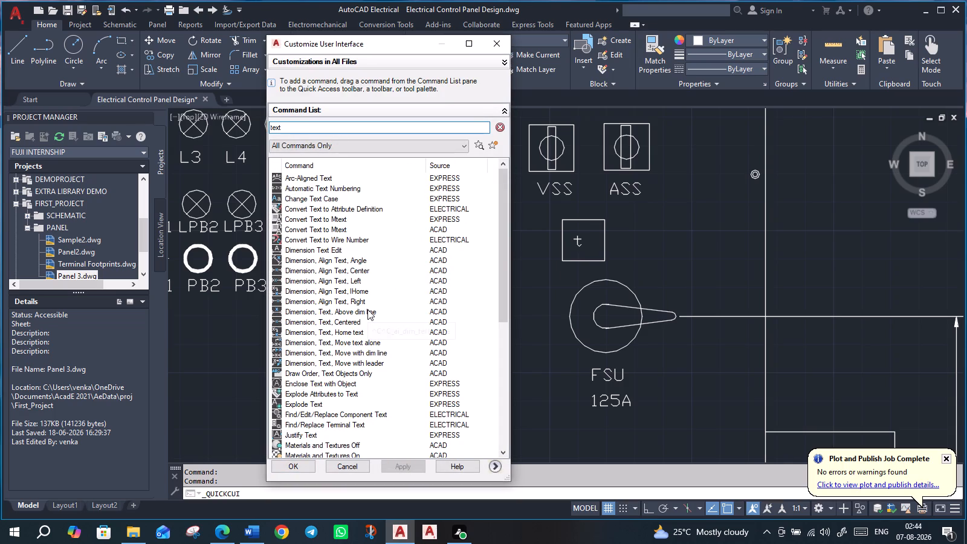
key(space)
text(e)
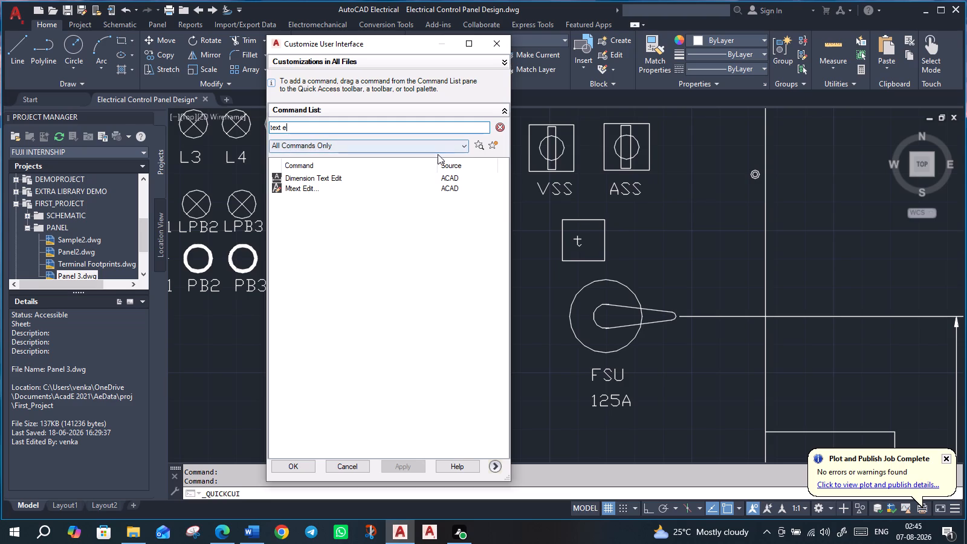
click(461, 147)
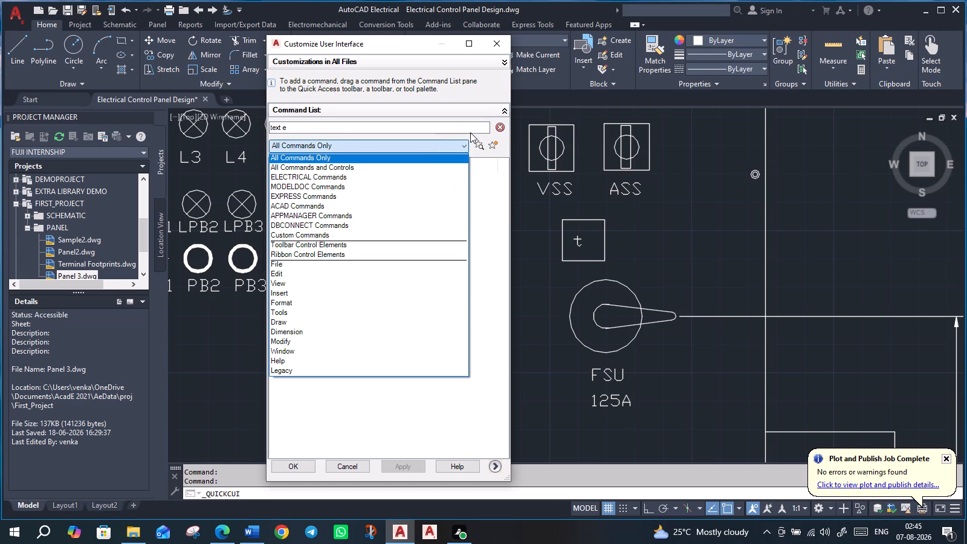
click(442, 123)
drag(434, 126, 410, 126)
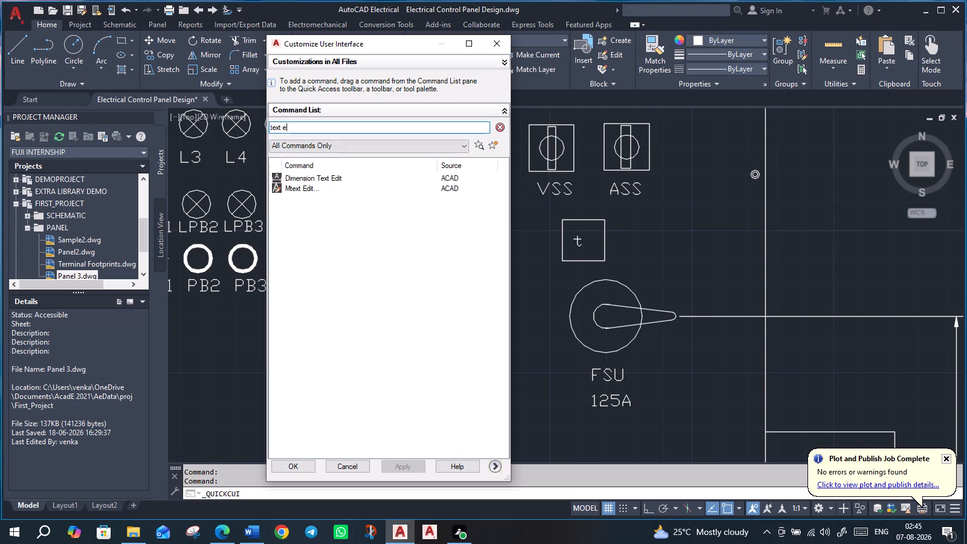
Search the customization command list for symbol commands using "sym".
key(BackSpace)
key(BackSpace)
key(BackSpace)
key(BackSpace)
text(sy)
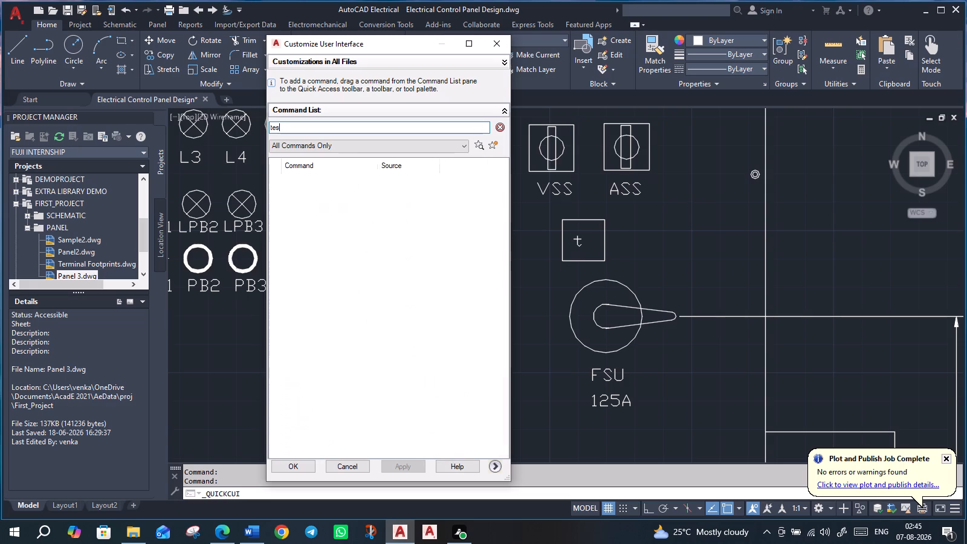
text(mb)
key(BackSpace)
key(BackSpace)
key(BackSpace)
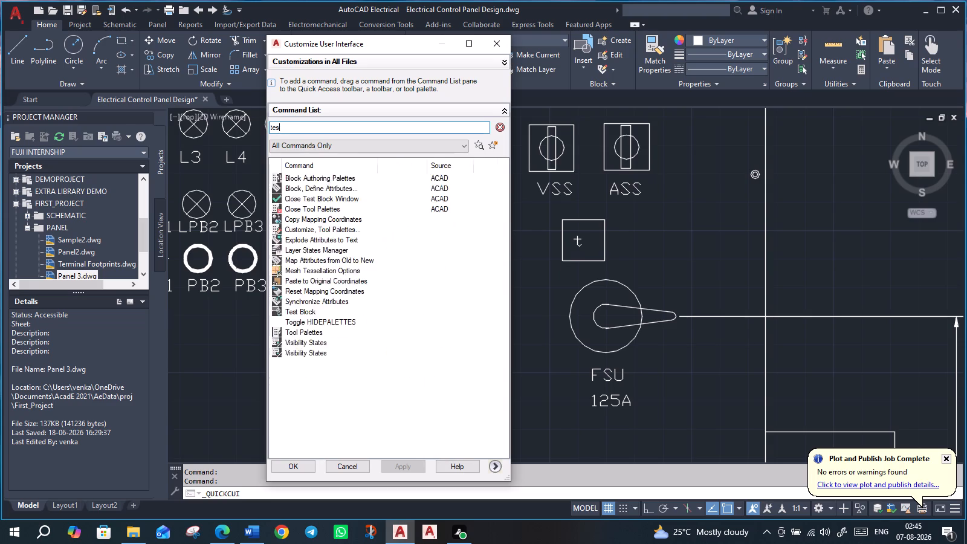
key(BackSpace)
key(BackSpace)
key(BackSpace)
key(BackSpace)
text(sym)
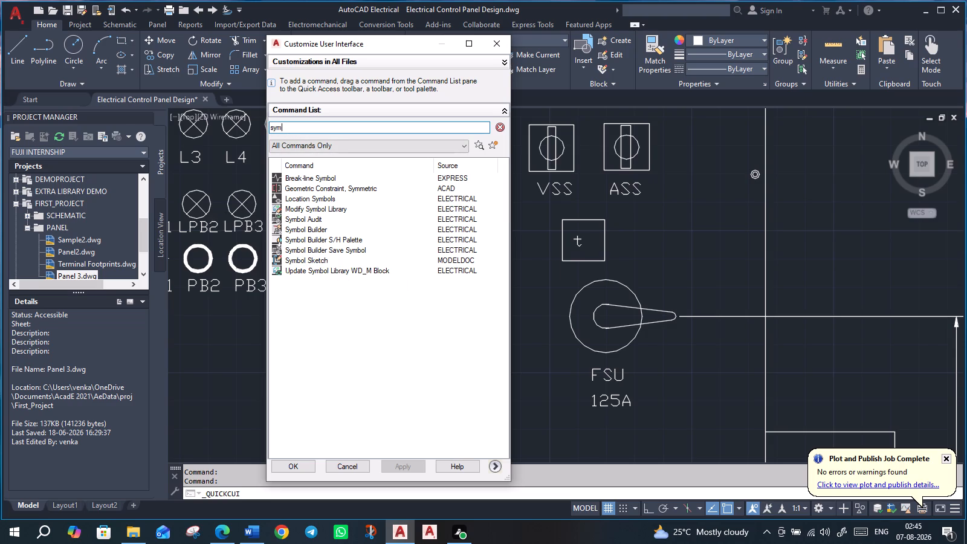
Search the customization command list for "text ed", pick Dimension Text Edit and close the customization.
key(BackSpace)
key(BackSpace)
key(BackSpace)
key(BackSpace)
key(BackSpace)
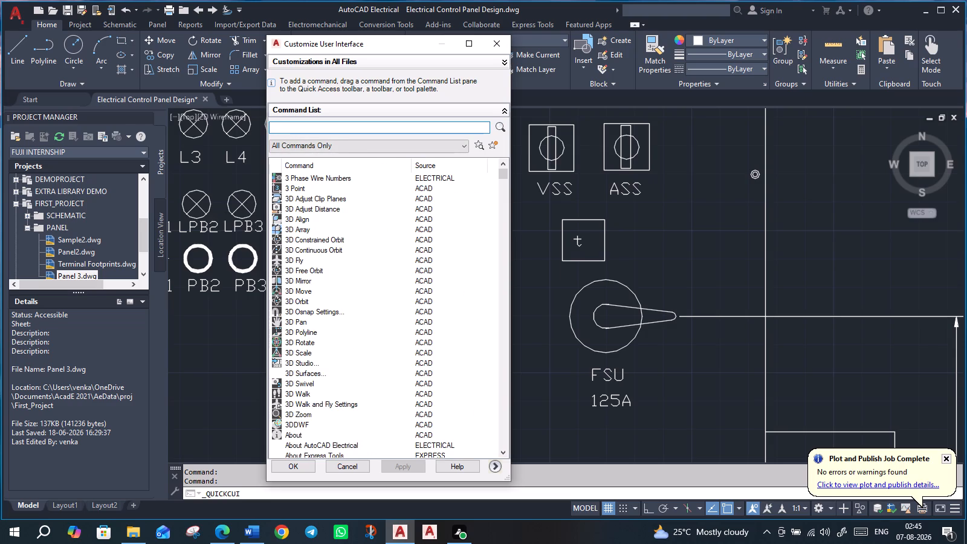
text(text)
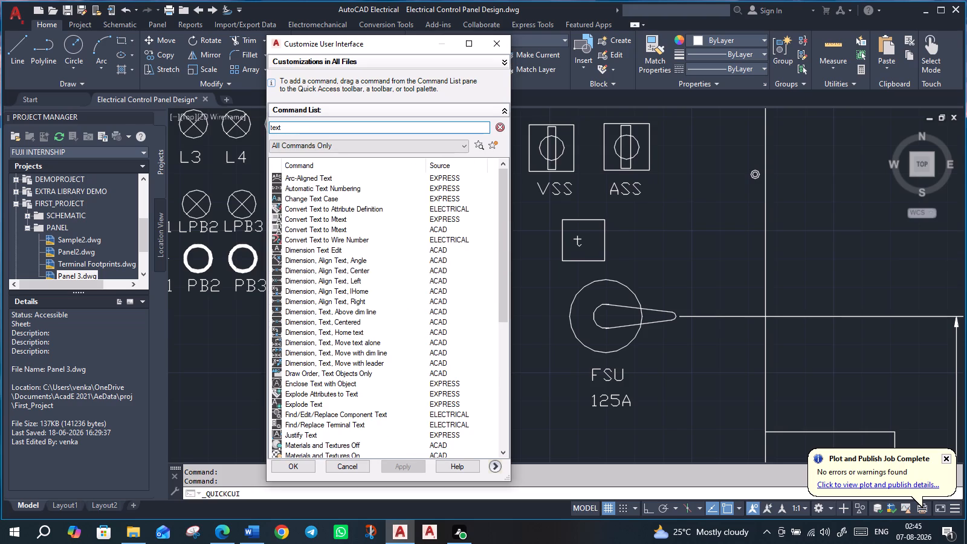
key(space)
text(ed)
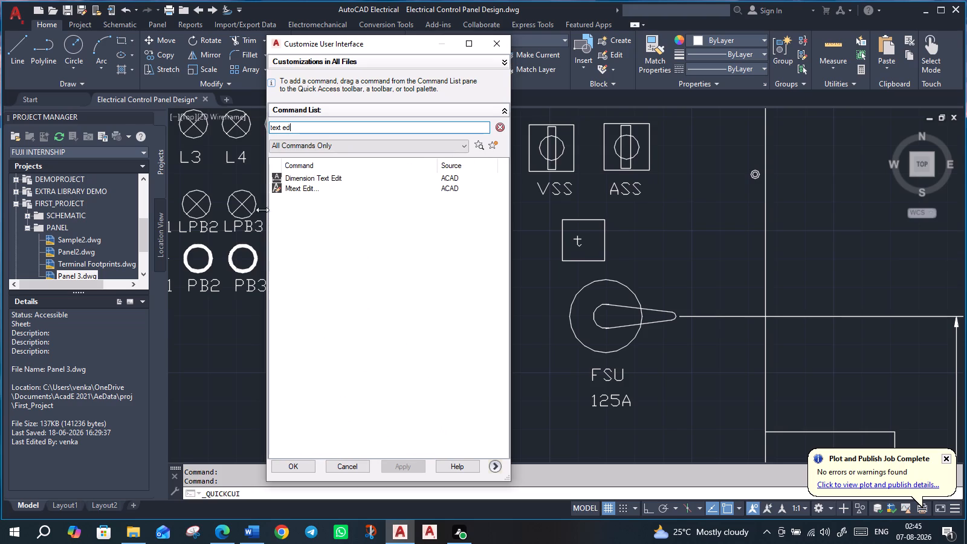
click(309, 177)
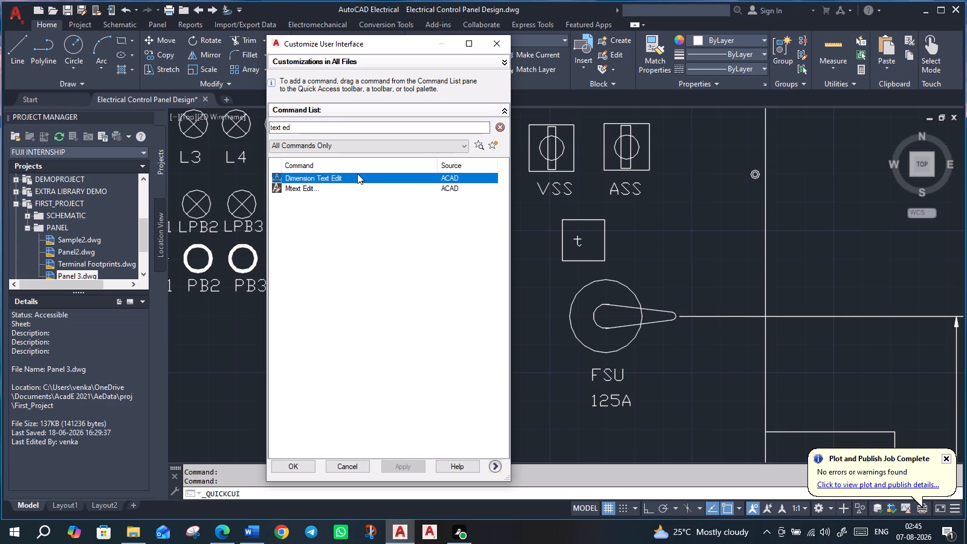
click(292, 463)
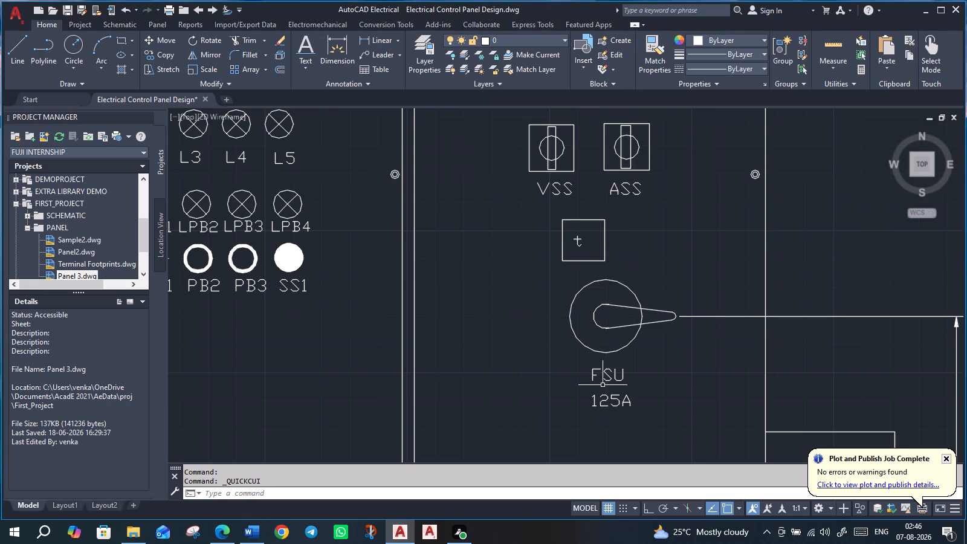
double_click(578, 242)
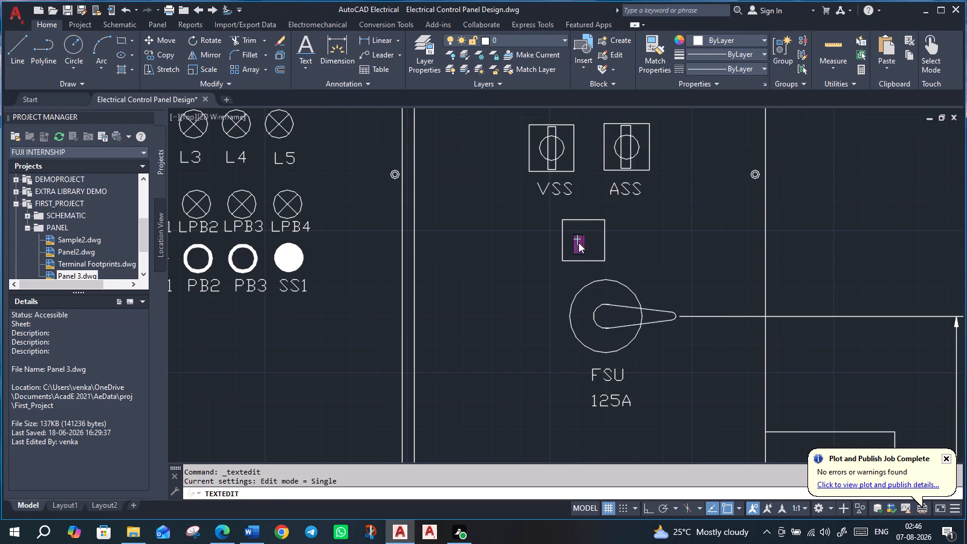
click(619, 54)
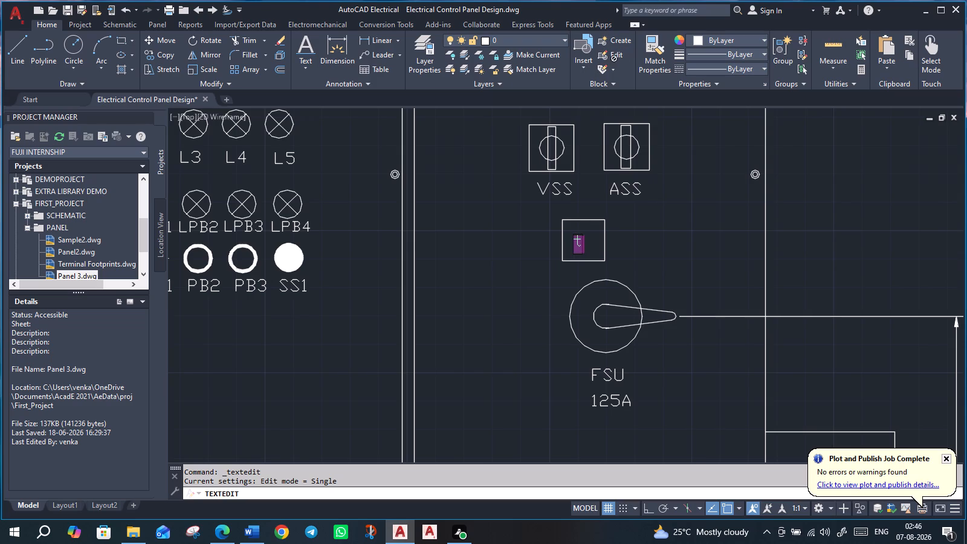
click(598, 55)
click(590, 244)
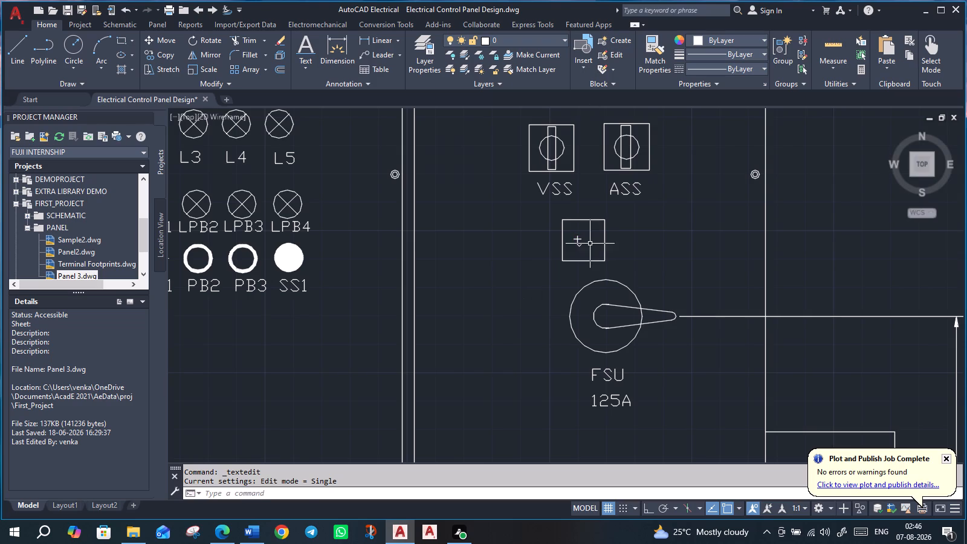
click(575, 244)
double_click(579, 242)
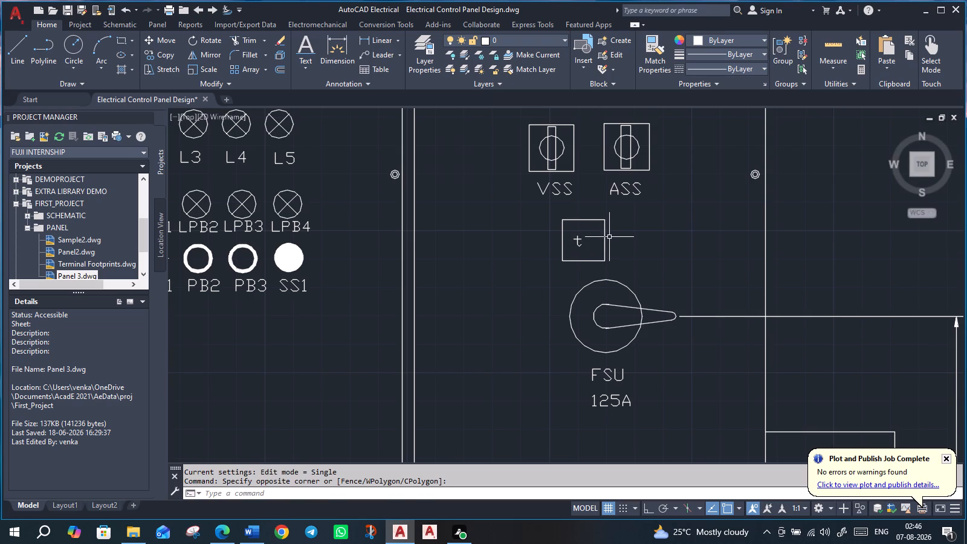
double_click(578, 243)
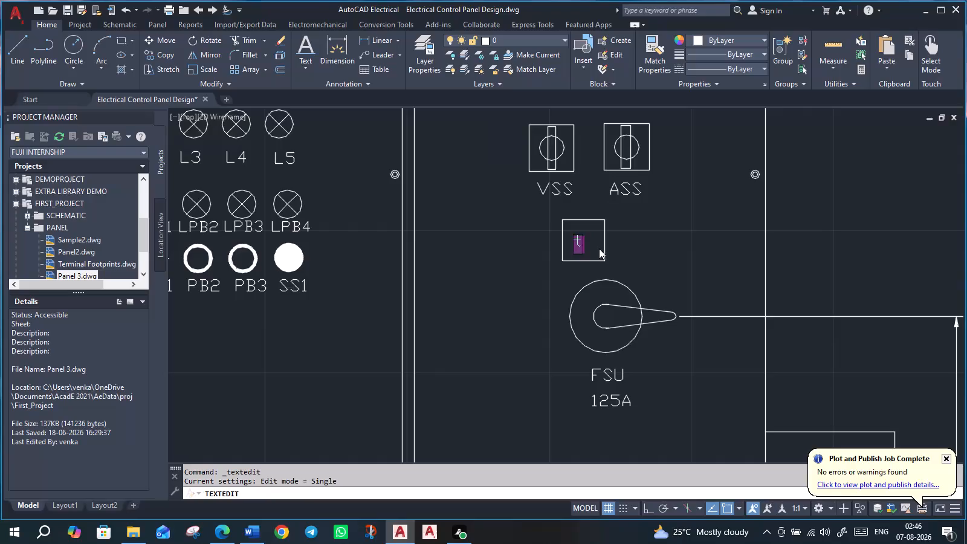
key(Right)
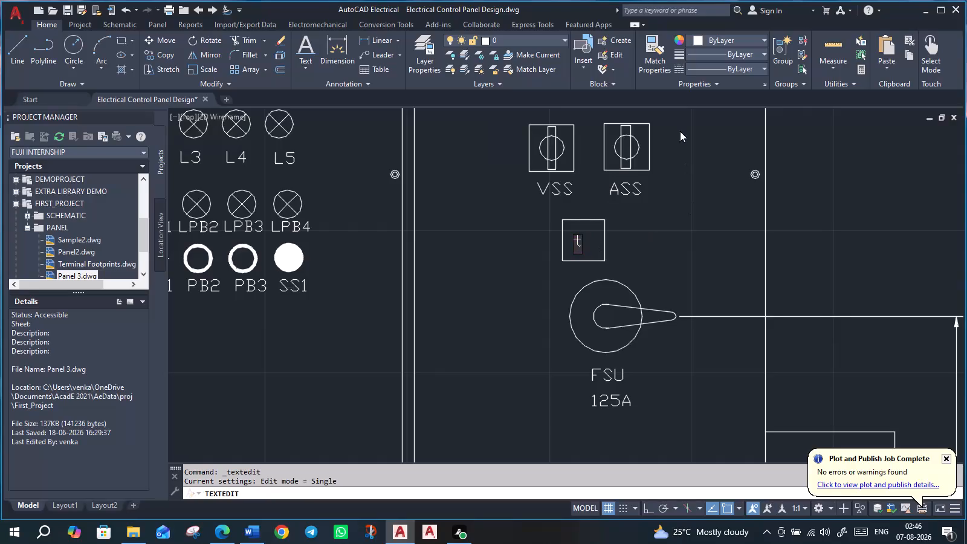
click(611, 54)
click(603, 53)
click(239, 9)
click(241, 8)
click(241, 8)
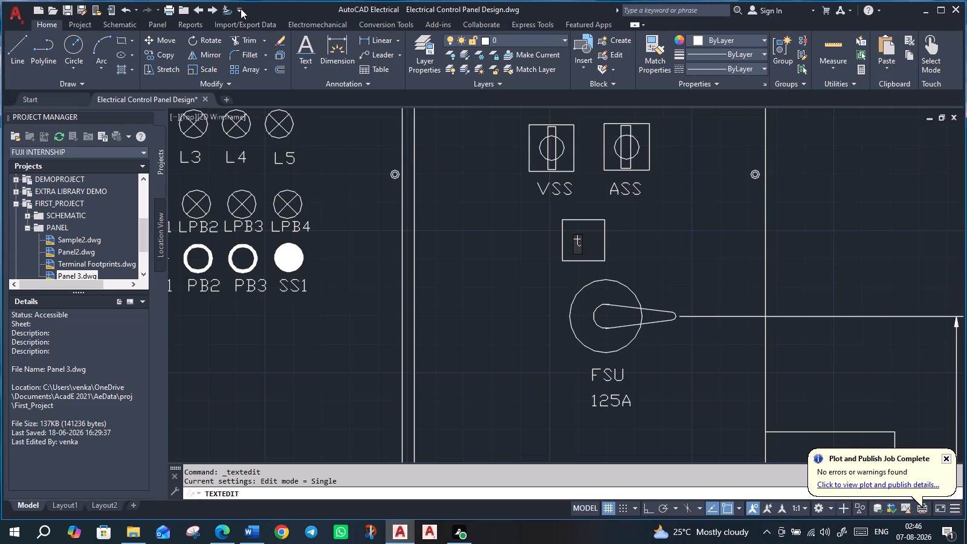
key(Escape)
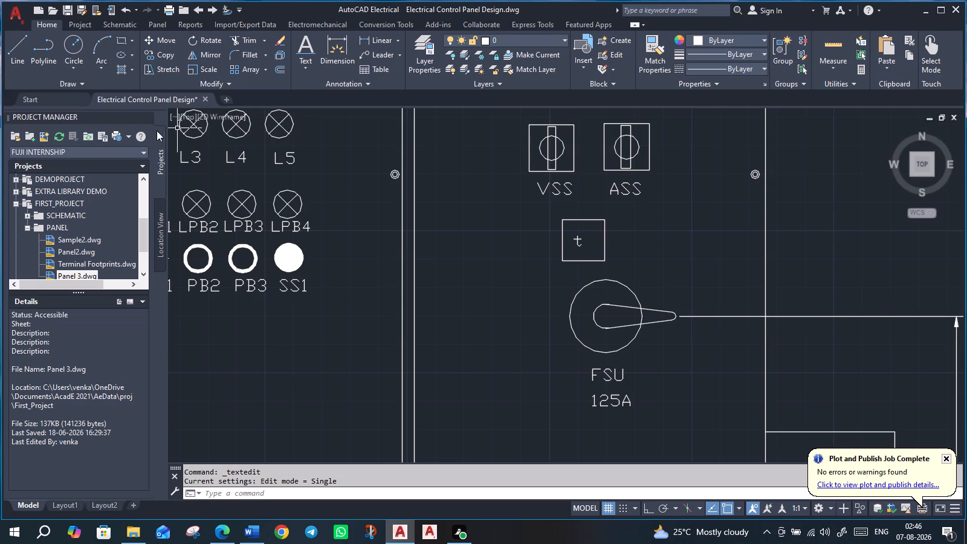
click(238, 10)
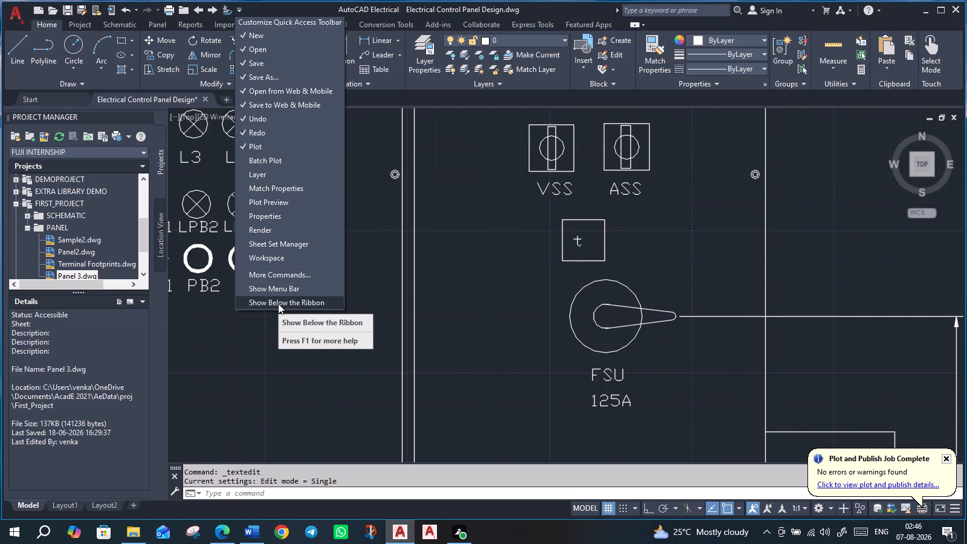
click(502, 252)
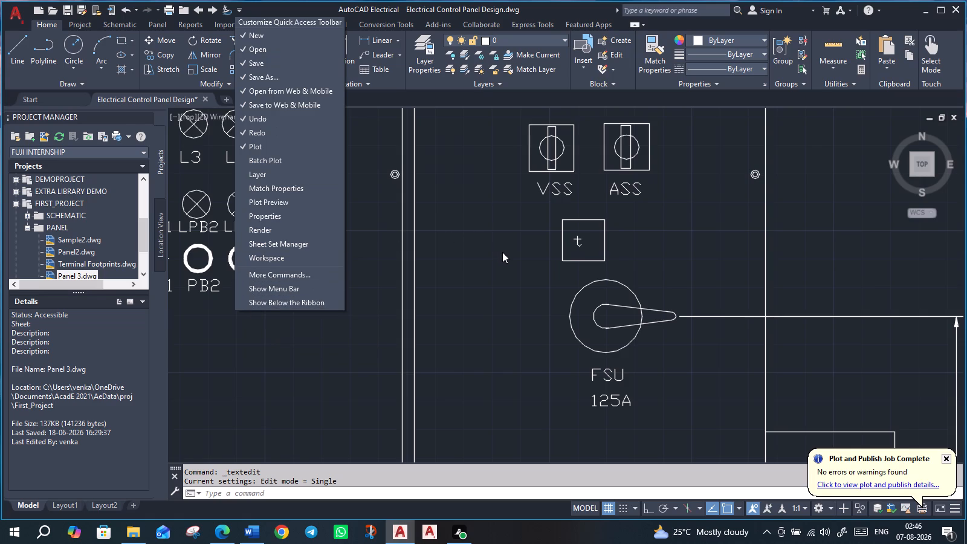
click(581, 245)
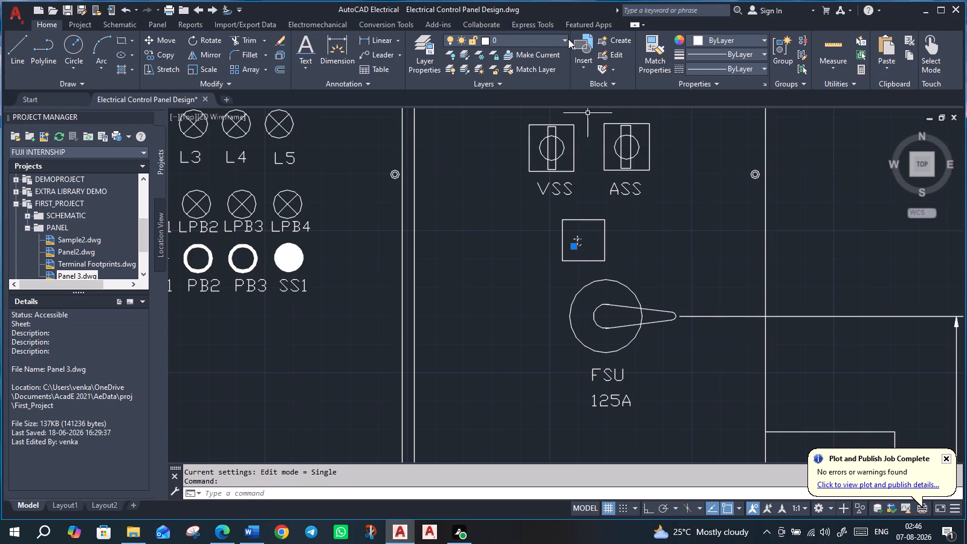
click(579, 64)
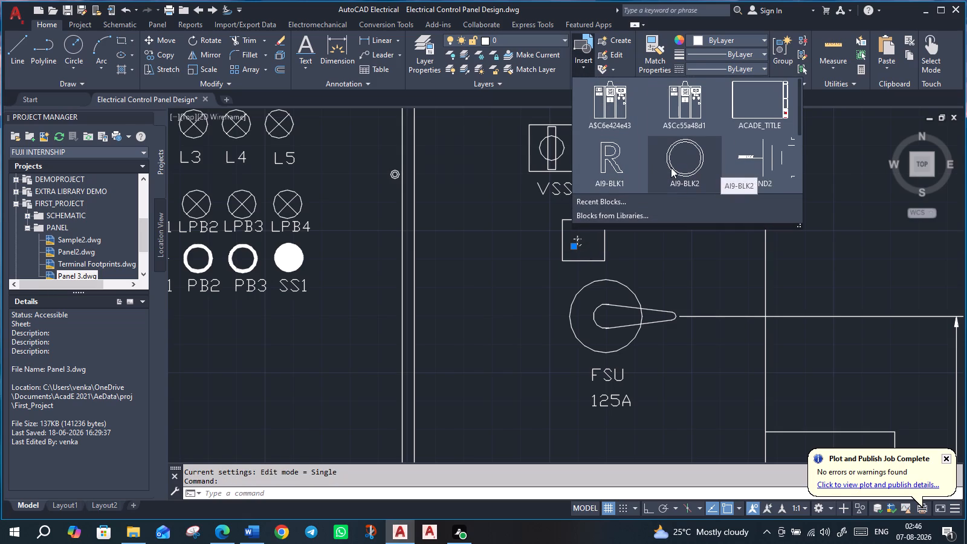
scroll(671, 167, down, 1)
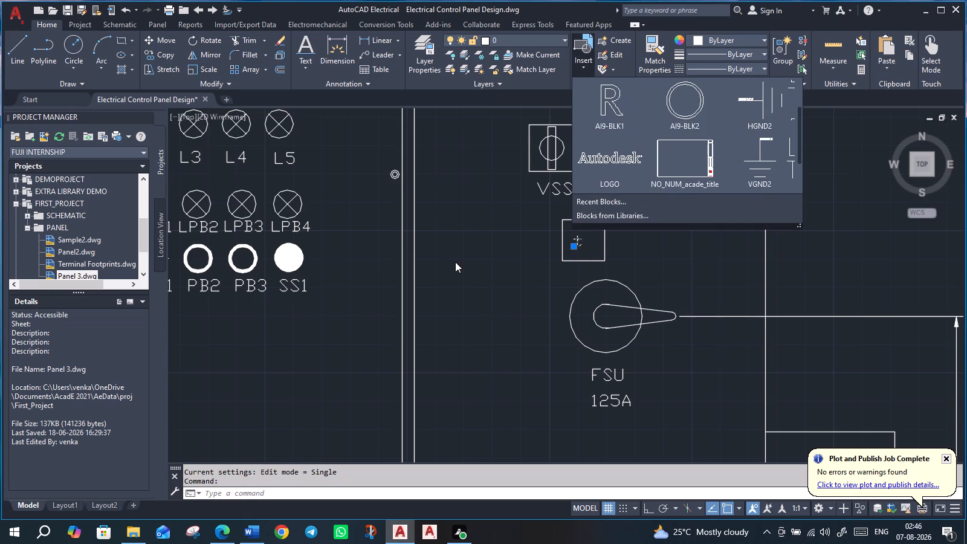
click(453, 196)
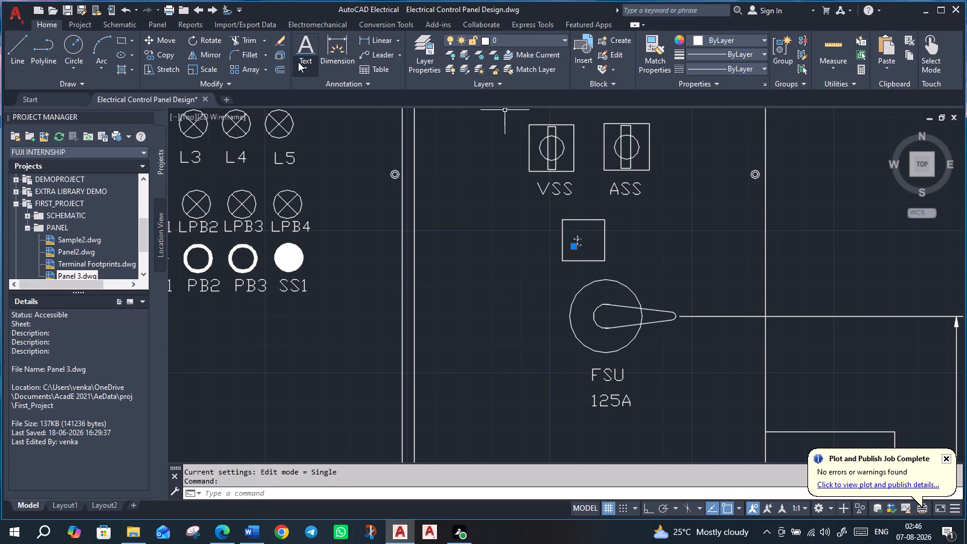
Look through the available text styles and the Text Style settings, cancelling the creation of a new style.
click(349, 82)
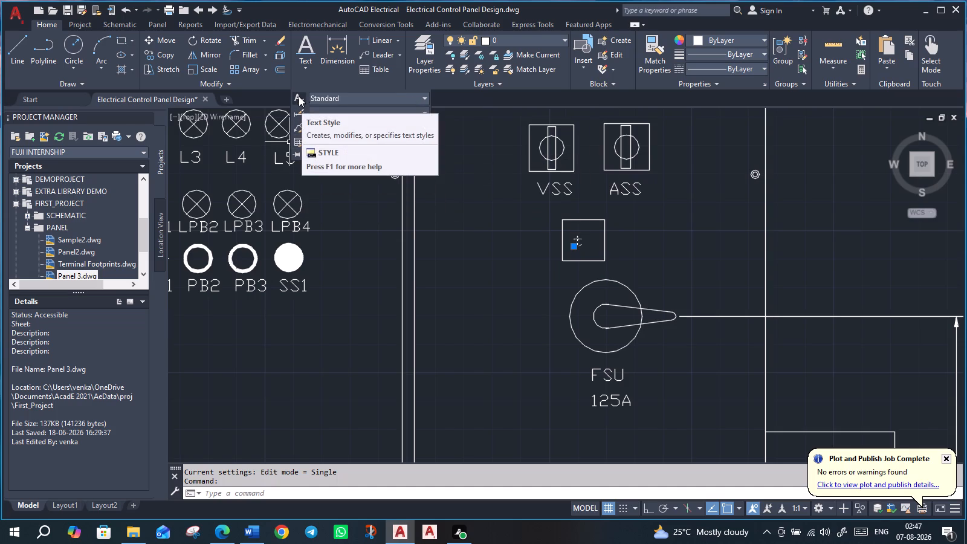
click(332, 97)
double_click(332, 97)
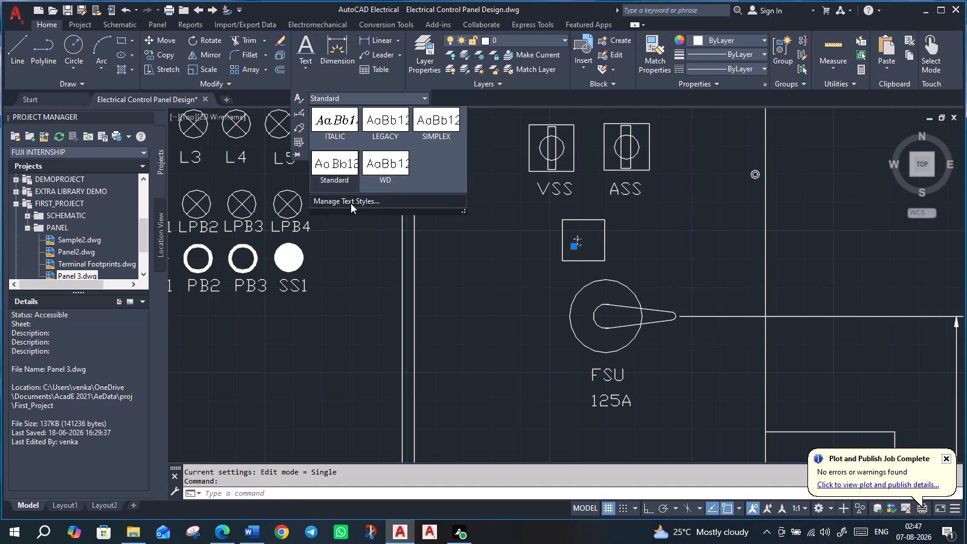
click(296, 95)
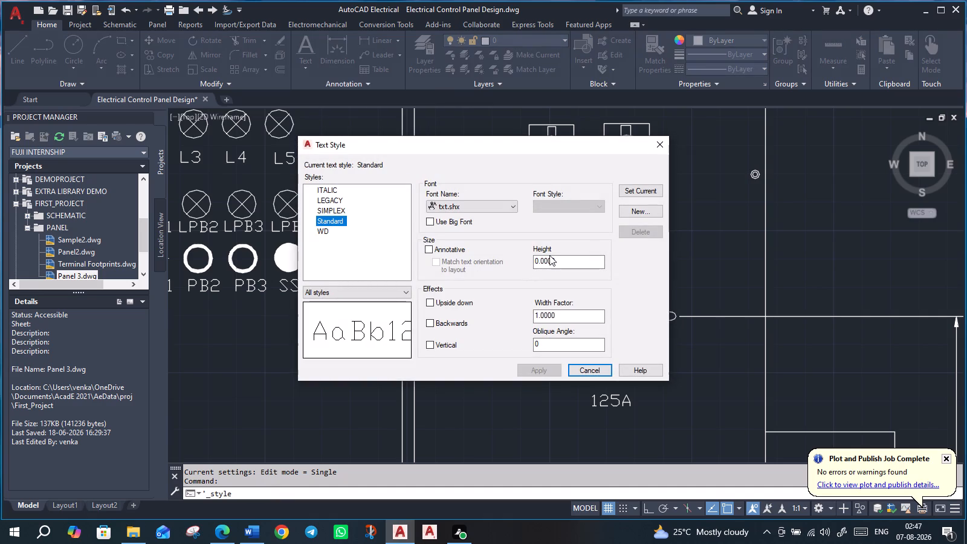
click(648, 213)
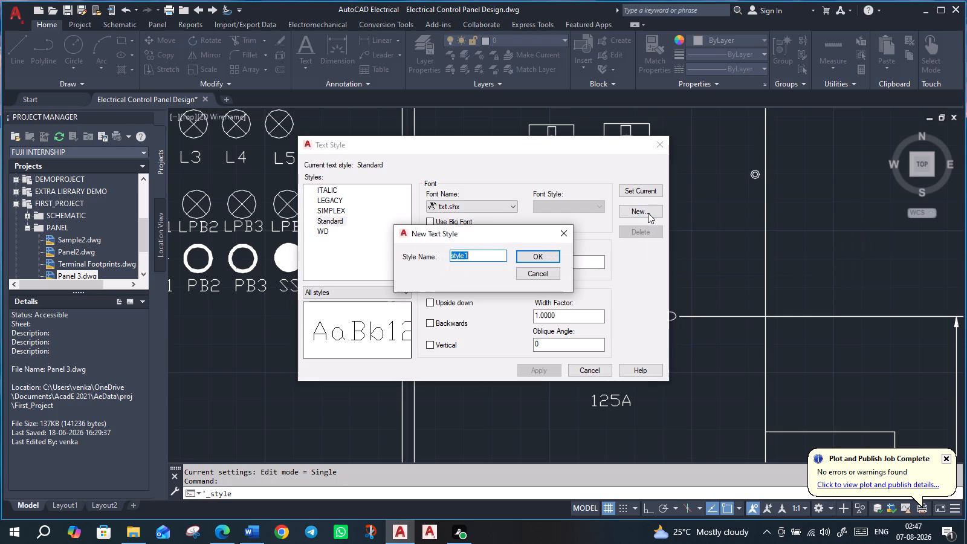
click(541, 272)
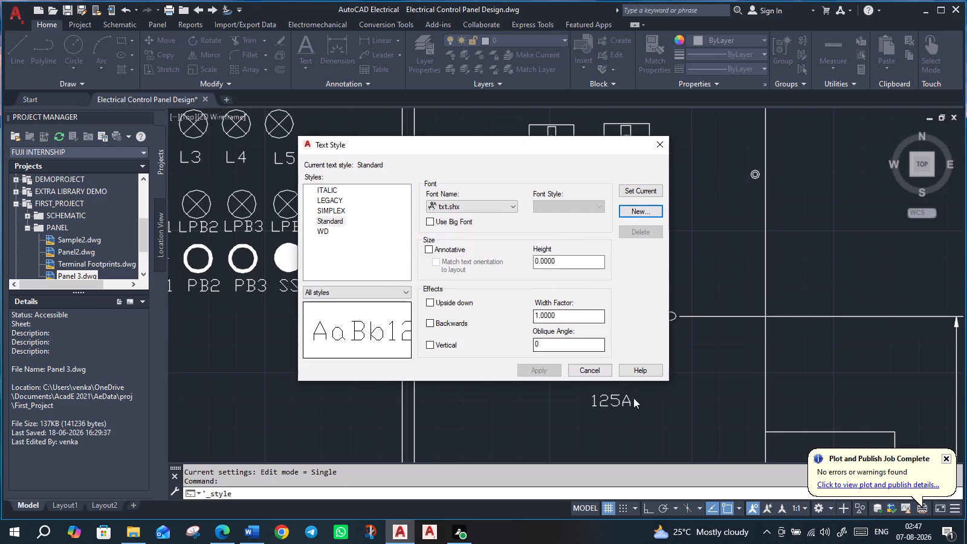
click(593, 369)
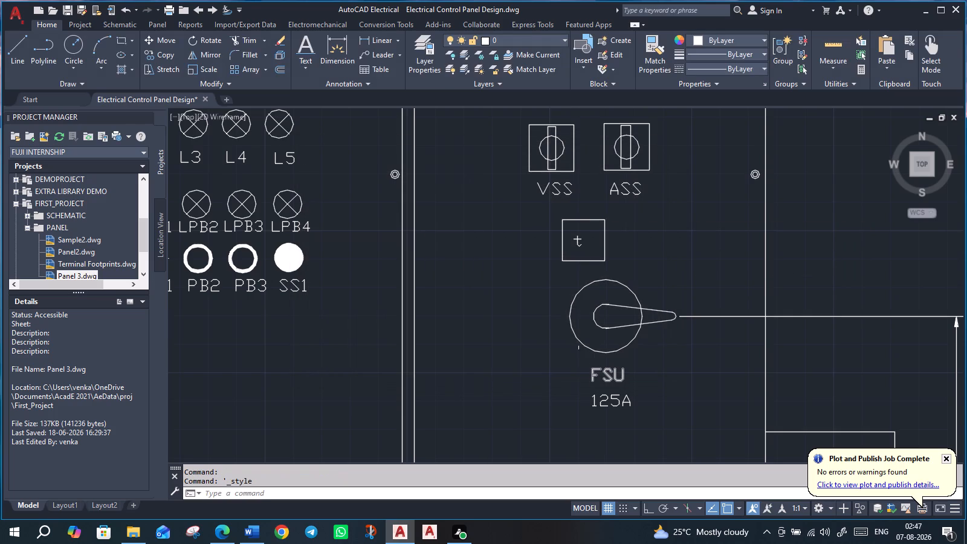
Erase the small square above the FSU switch handle together with the text inside it.
click(544, 215)
click(635, 260)
click(619, 268)
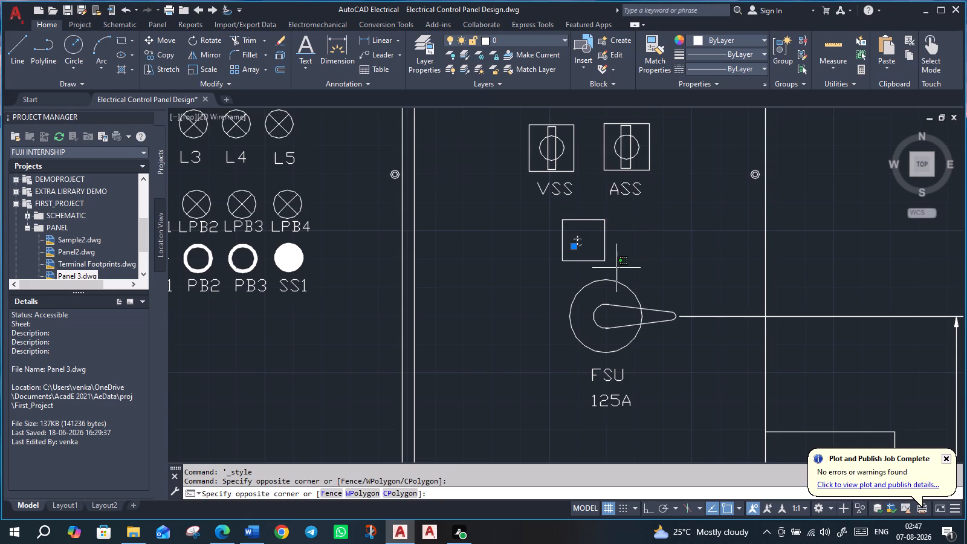
click(530, 224)
key(Delete)
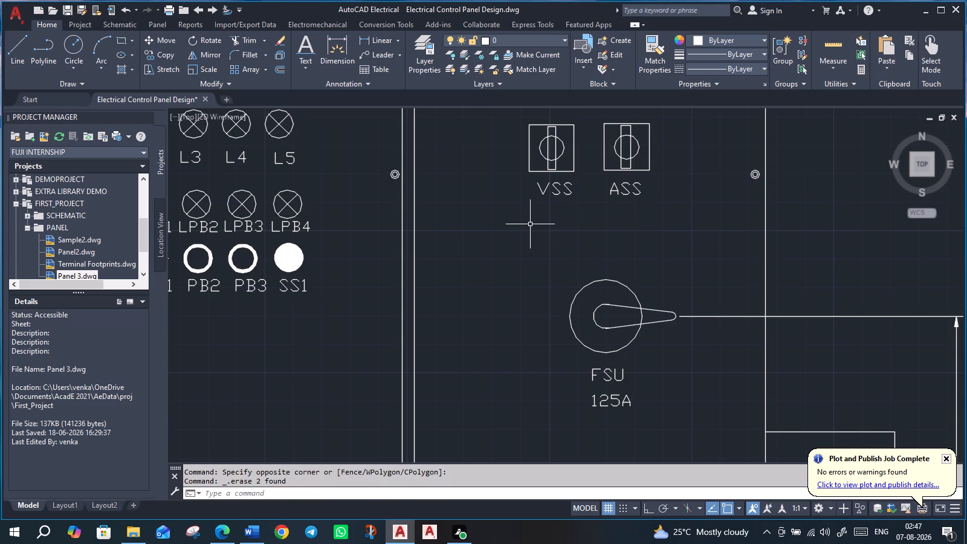
Examine the whole panel front view, its dimensions and channel frame, and the area around the VSS and ASS switches.
scroll(586, 302, down, 2)
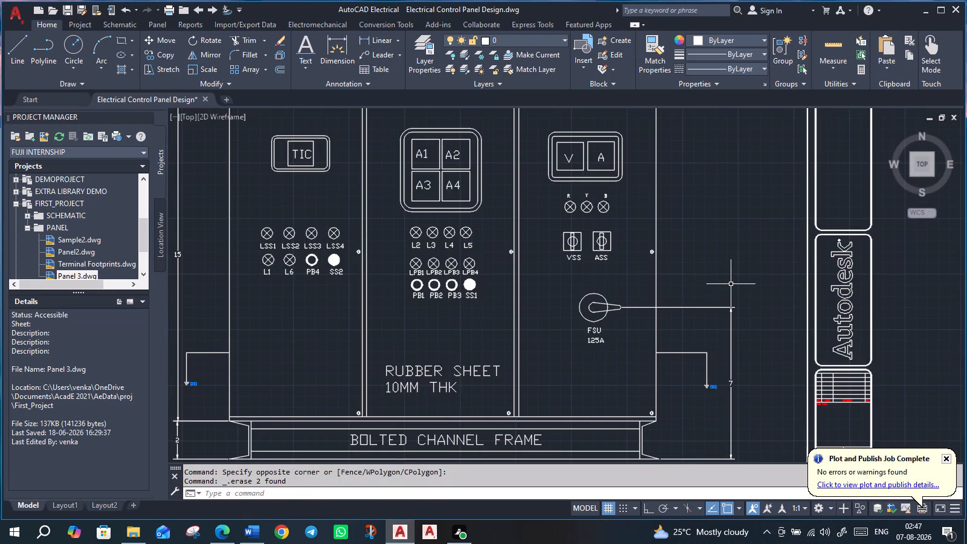
middle_drag(673, 222, 678, 234)
scroll(681, 240, down, 1)
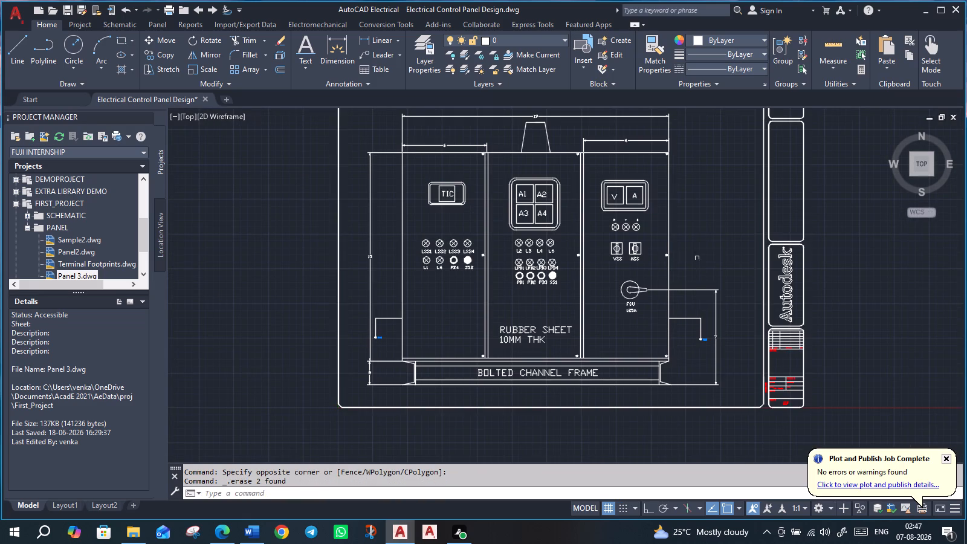
scroll(479, 140, up, 2)
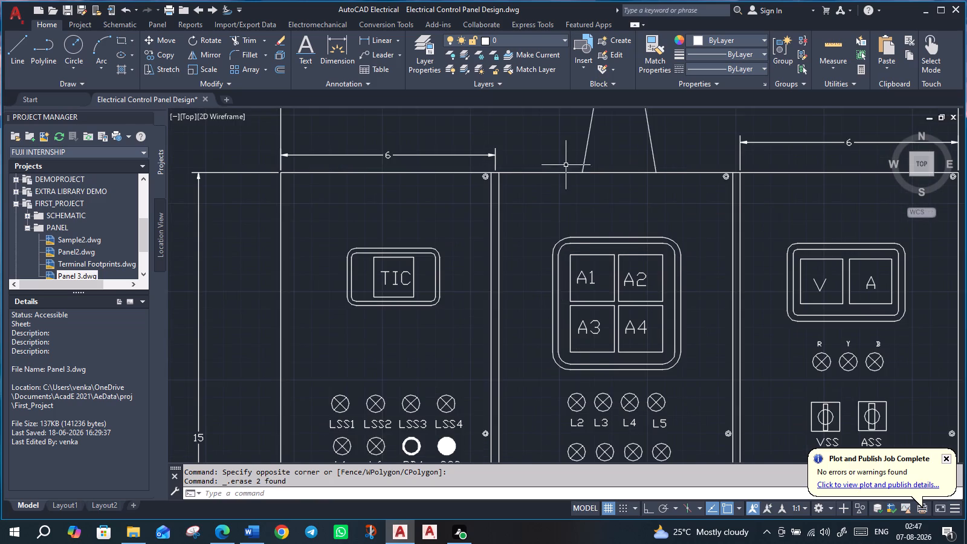
scroll(568, 170, down, 1)
scroll(922, 312, down, 2)
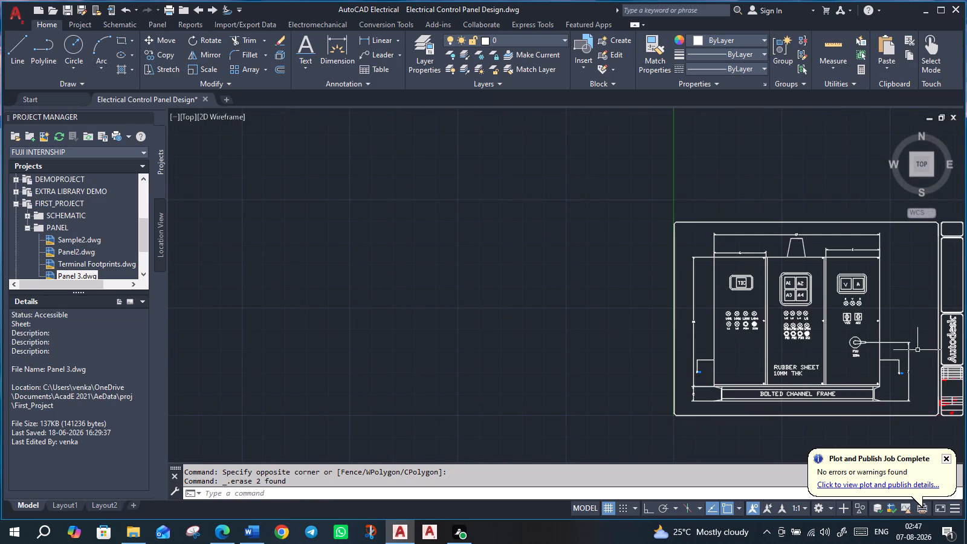
middle_drag(916, 323, 687, 256)
scroll(633, 254, up, 3)
scroll(740, 271, down, 2)
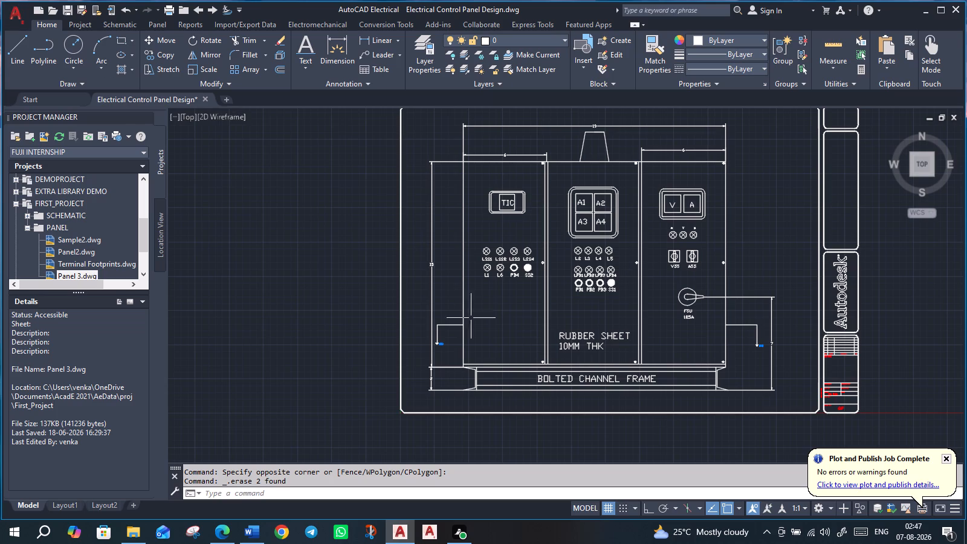
scroll(752, 375, up, 1)
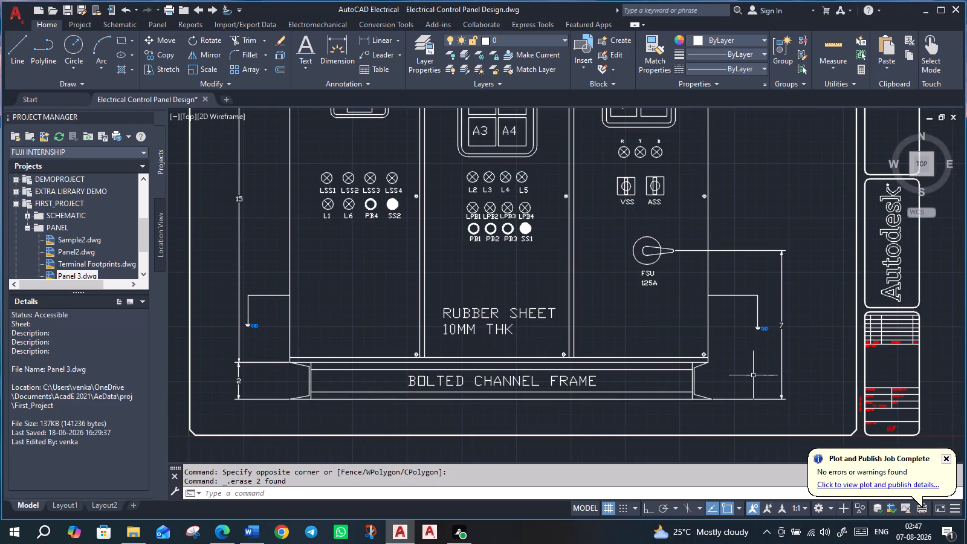
scroll(753, 375, up, 3)
scroll(753, 374, down, 4)
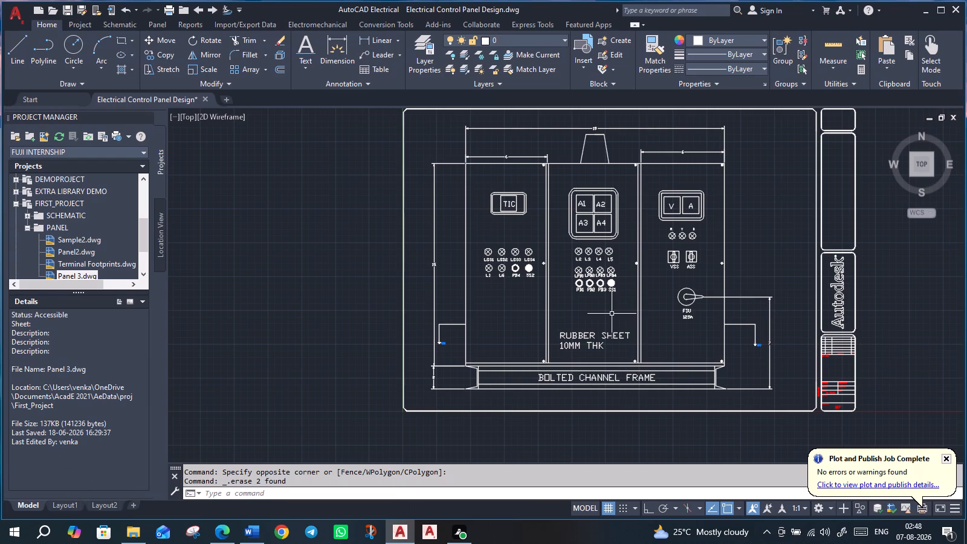
scroll(702, 247, up, 3)
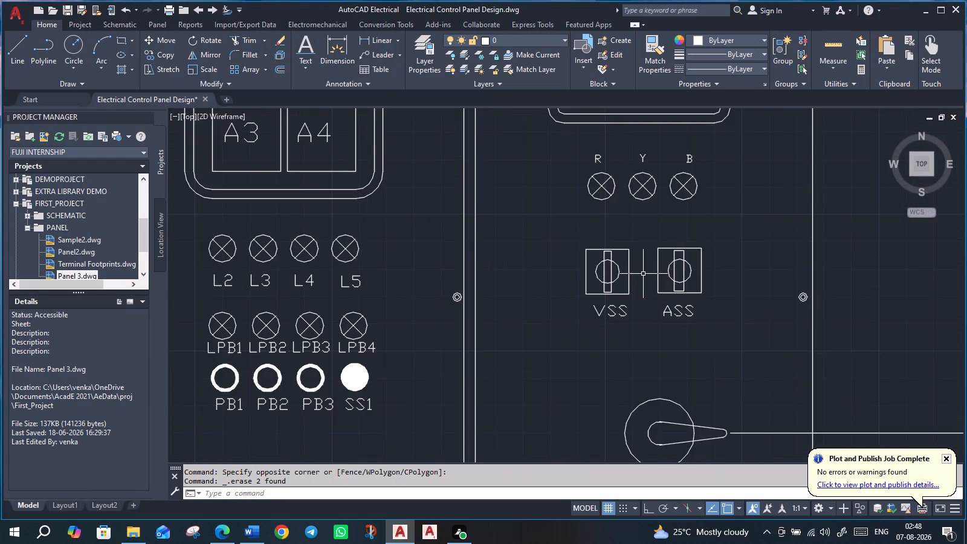
scroll(593, 274, up, 2)
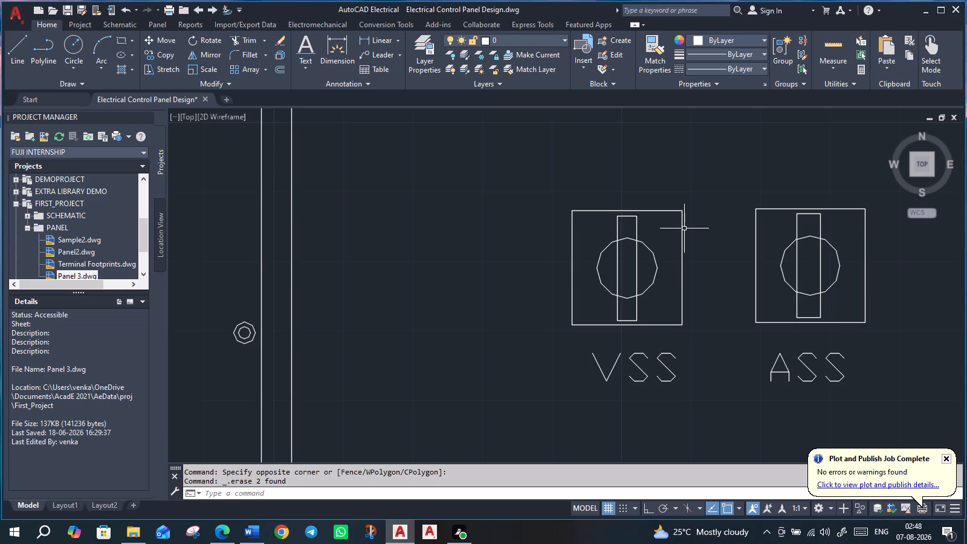
Search the customization command list for "chara", clear the search and close the customization without adding a command.
click(238, 10)
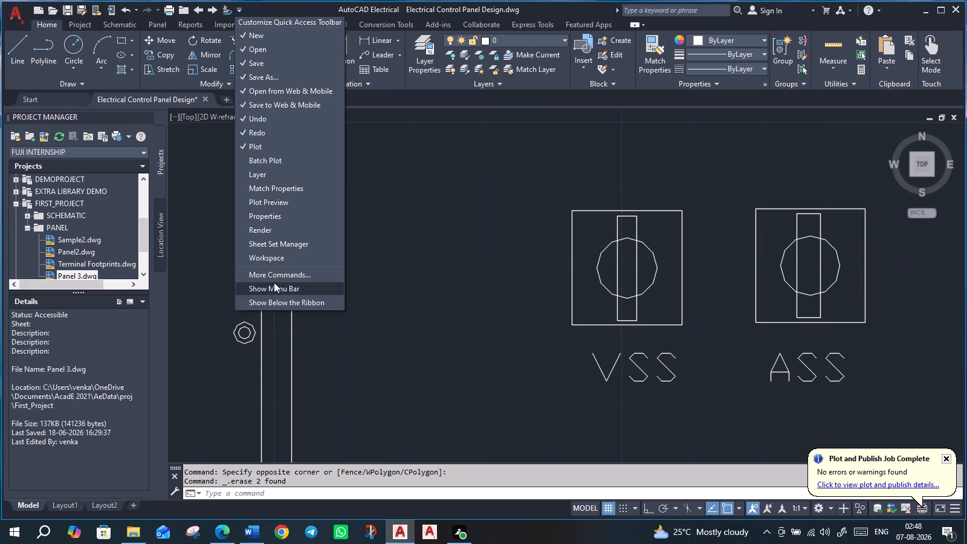
click(277, 277)
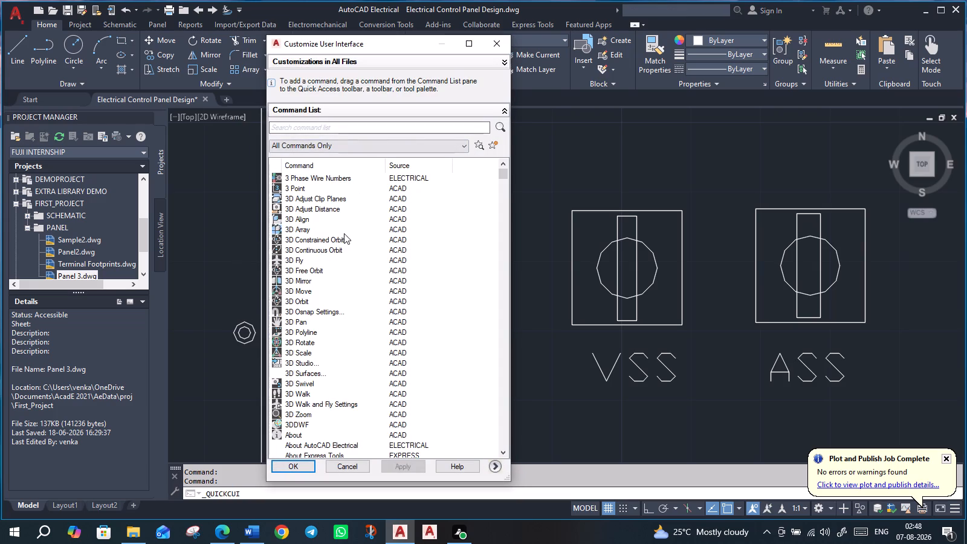
click(330, 124)
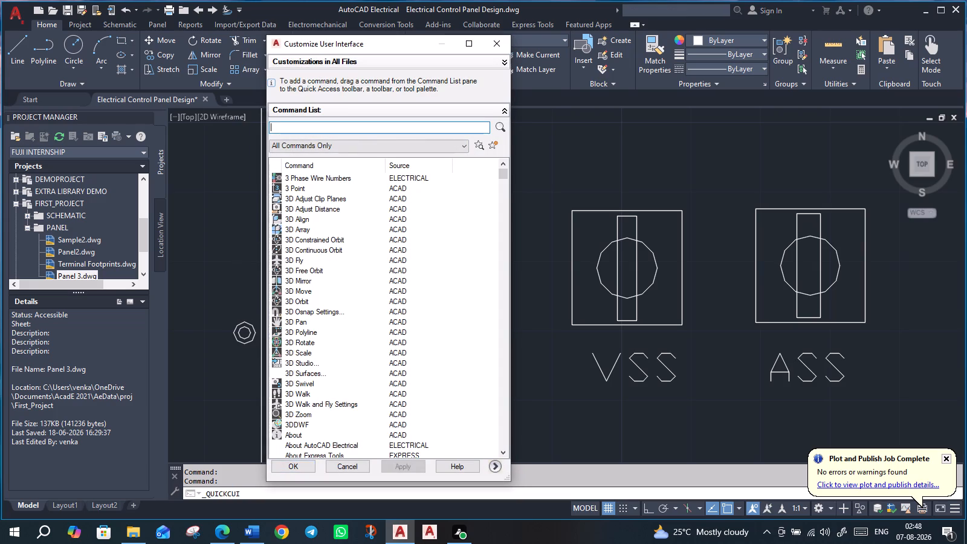
key(c)
key(h)
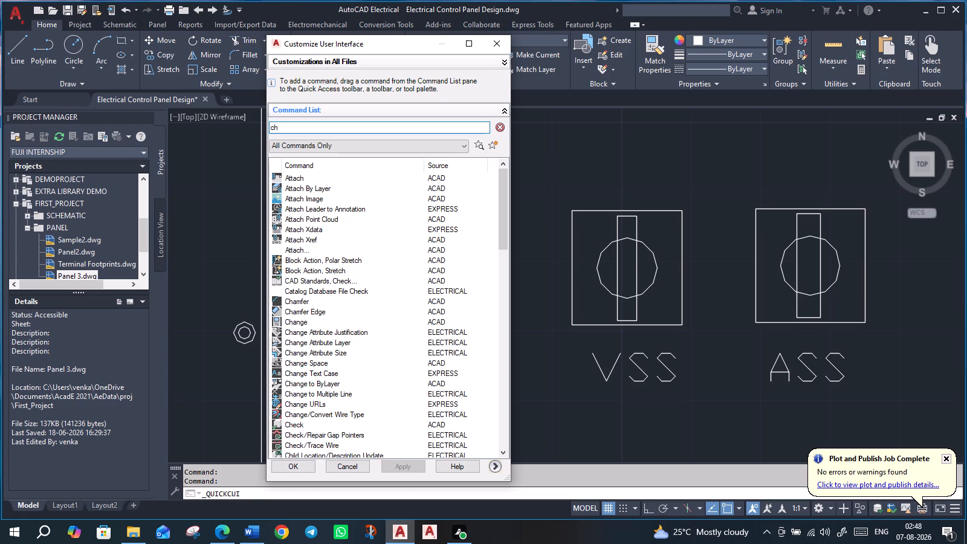
text(ara)
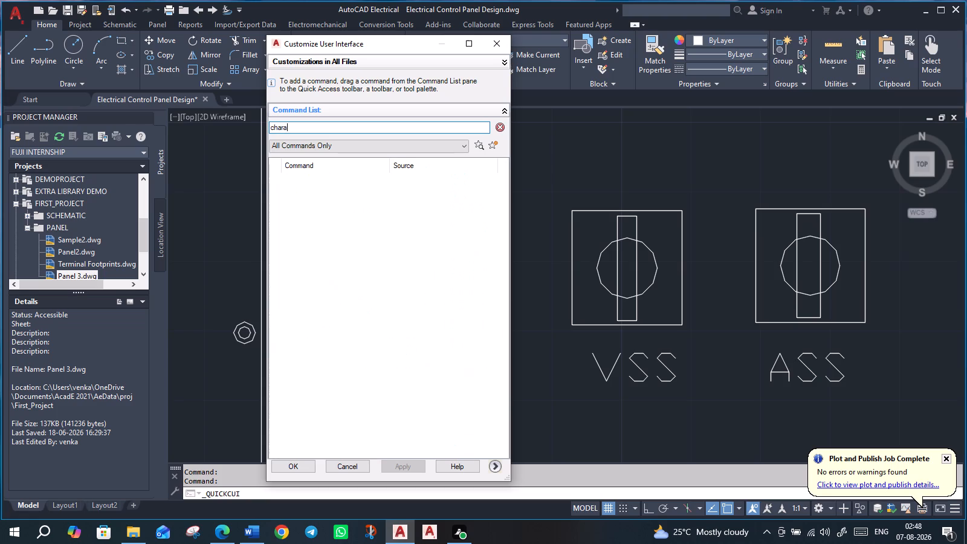
key(BackSpace)
key(BackSpace)
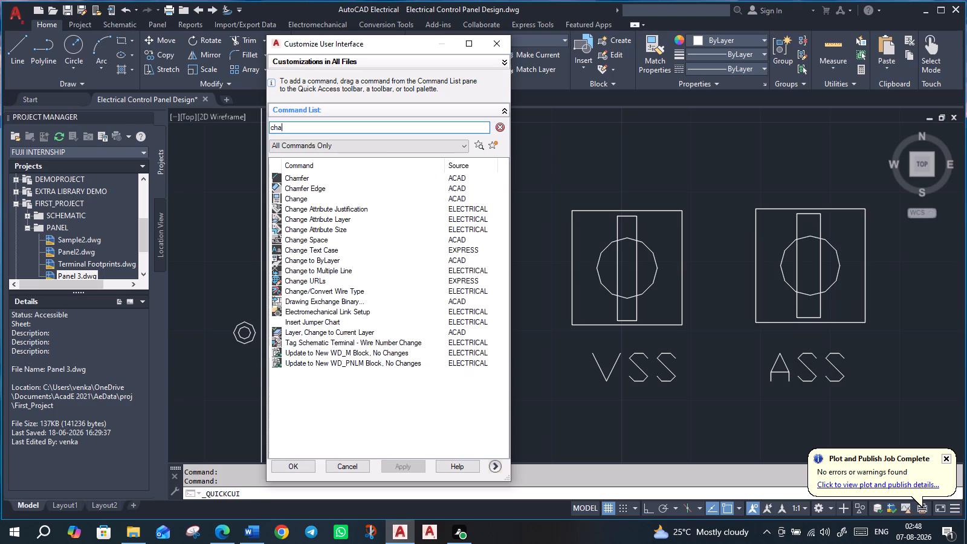
key(BackSpace)
key(BackSpace)
key(BackSpace)
key(BackSpace)
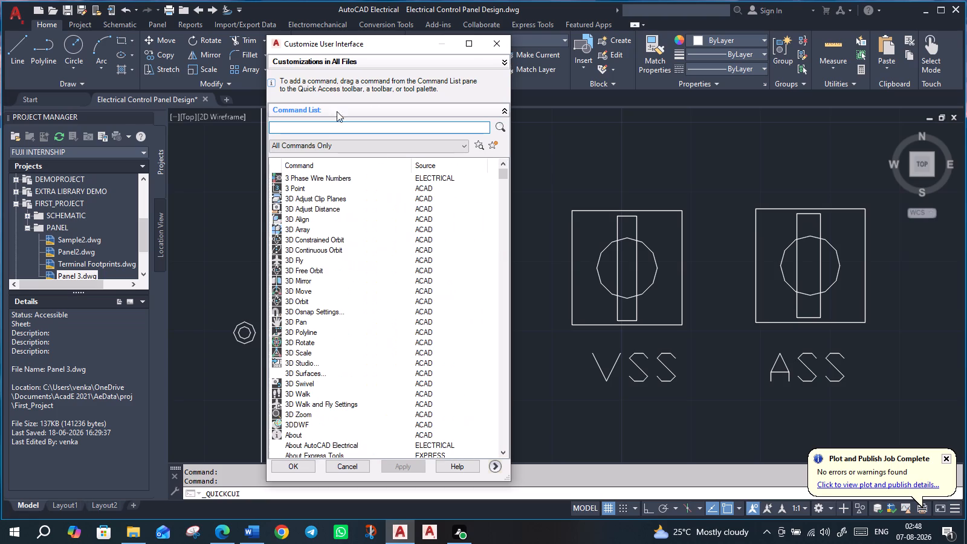
click(496, 39)
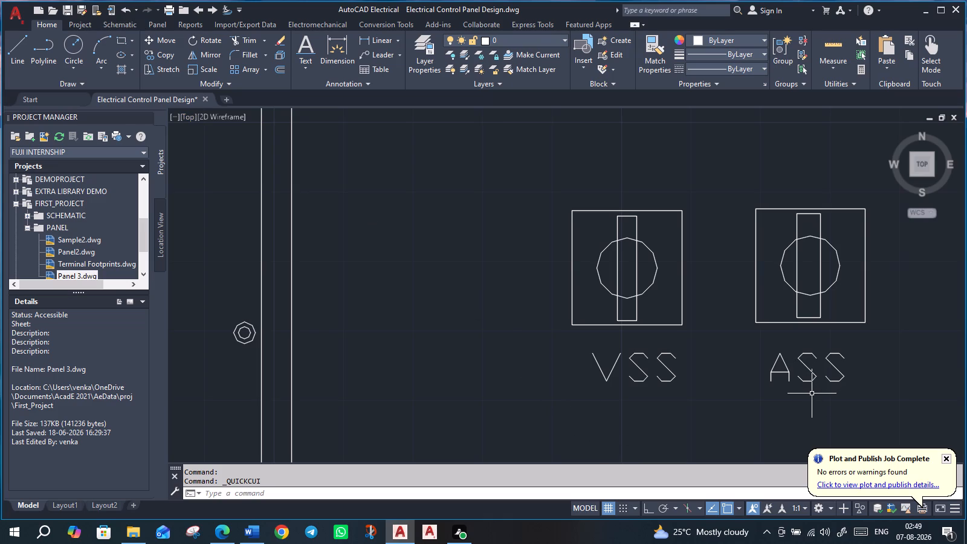
Preview the panel drawing's plot and output it with Microsoft Print to PDF, replacing the existing Electrical Control Panel Design PDF in Documents.
scroll(705, 366, down, 2)
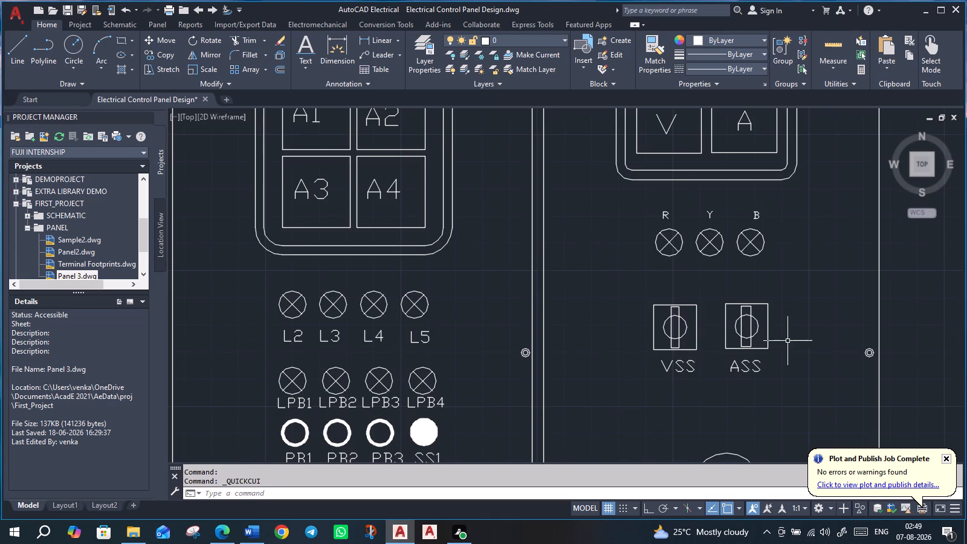
scroll(788, 340, down, 2)
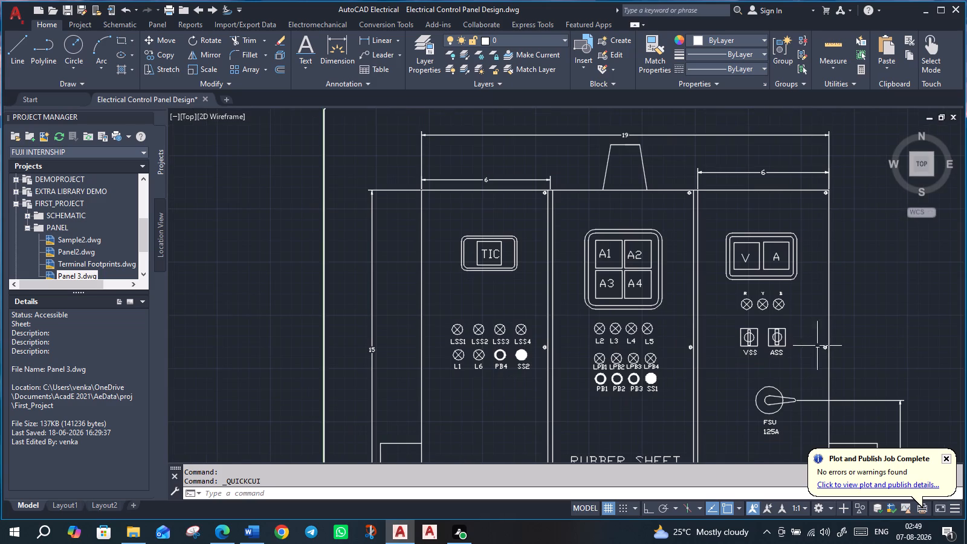
middle_drag(839, 343, 719, 238)
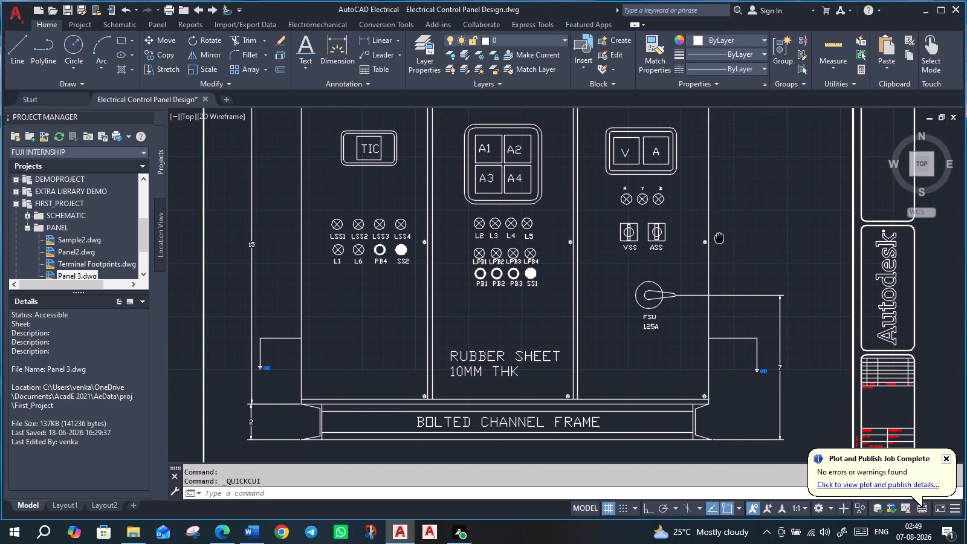
scroll(729, 245, down, 2)
scroll(687, 239, up, 1)
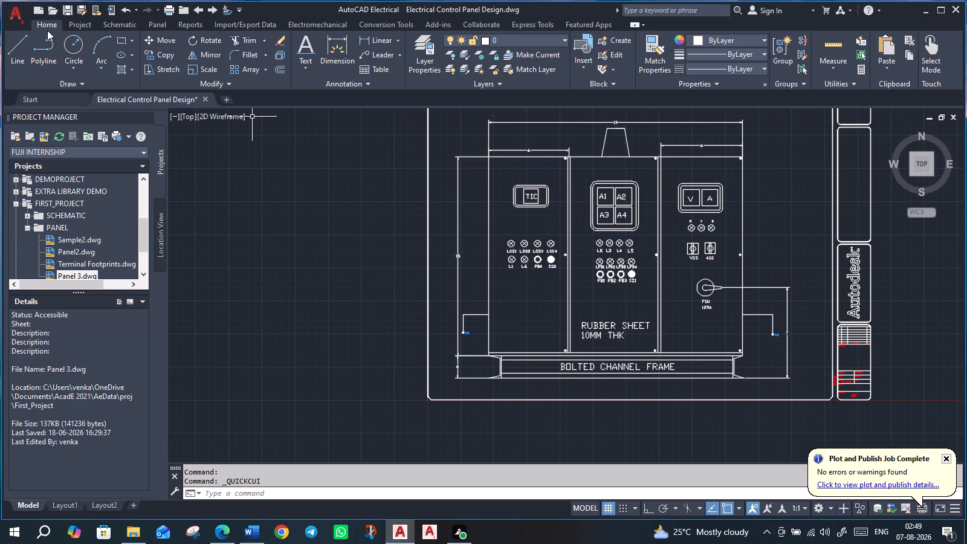
click(14, 12)
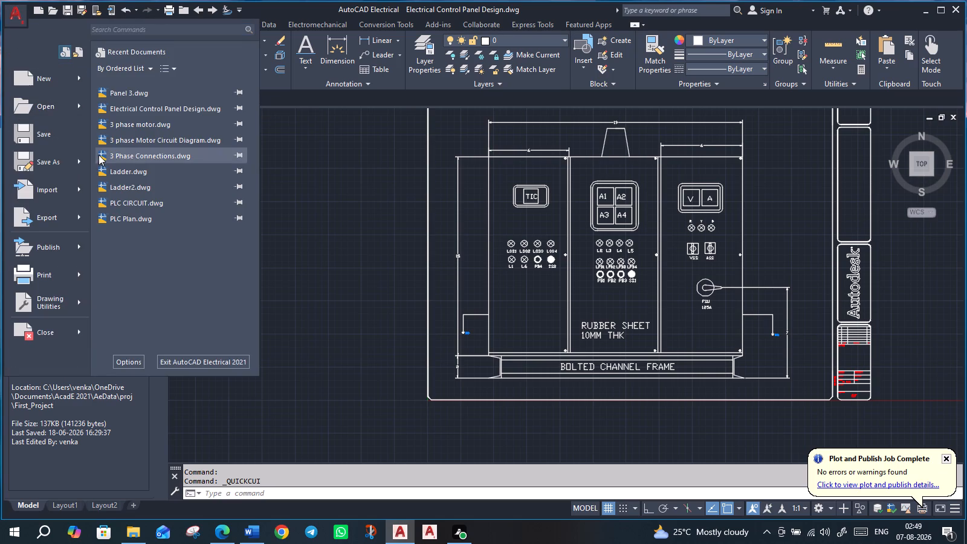
click(47, 279)
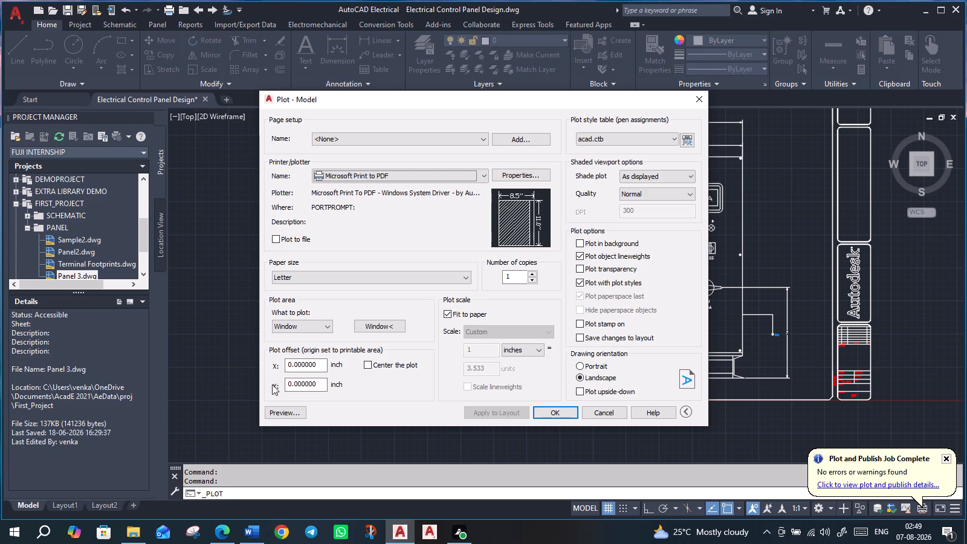
click(274, 409)
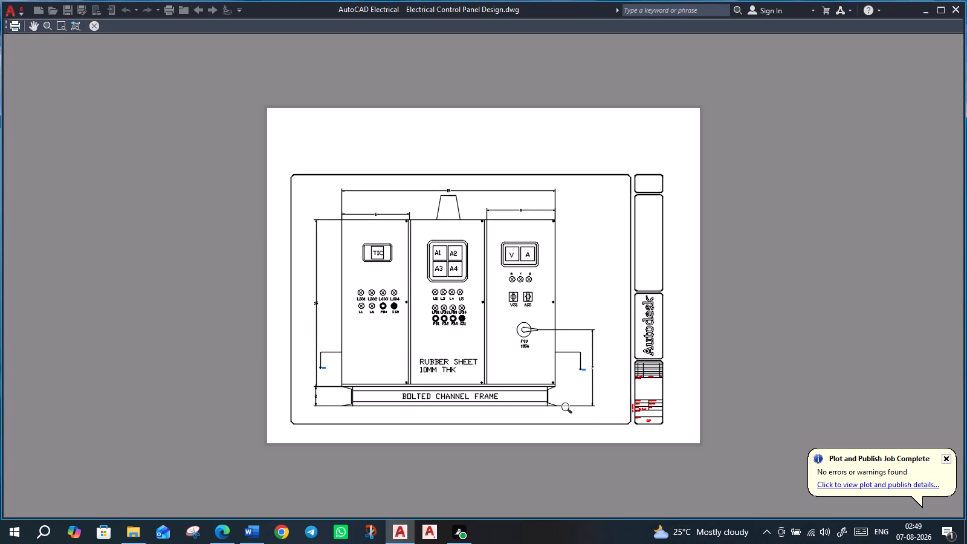
click(15, 24)
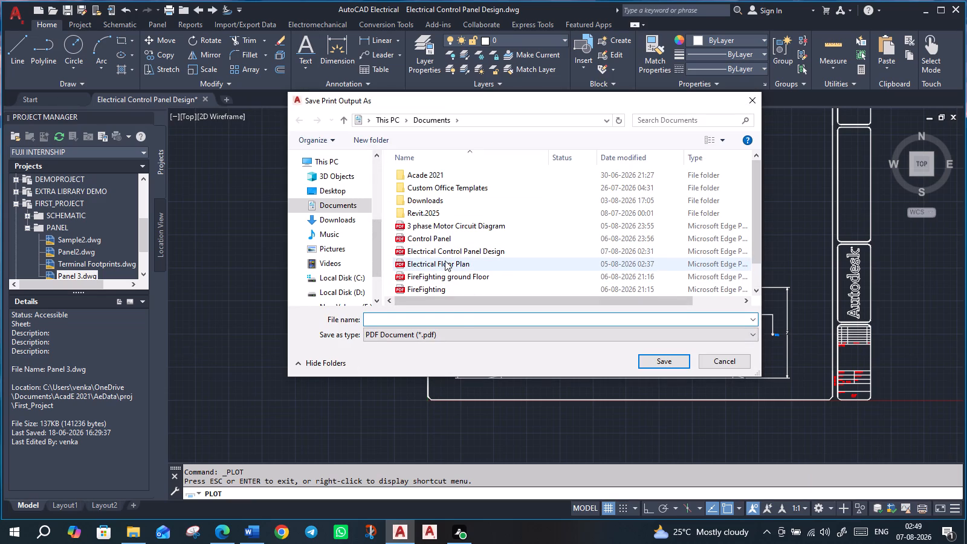
click(447, 254)
click(661, 361)
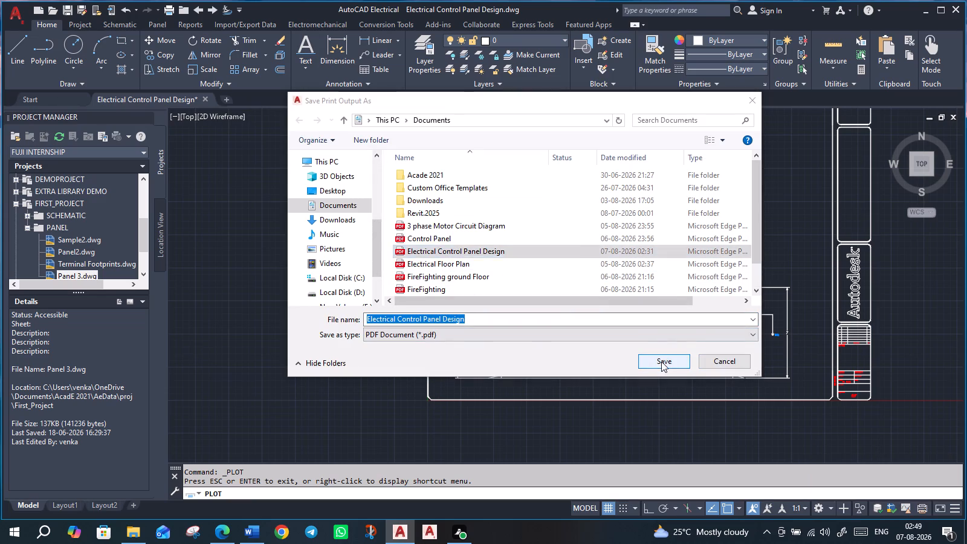
click(503, 268)
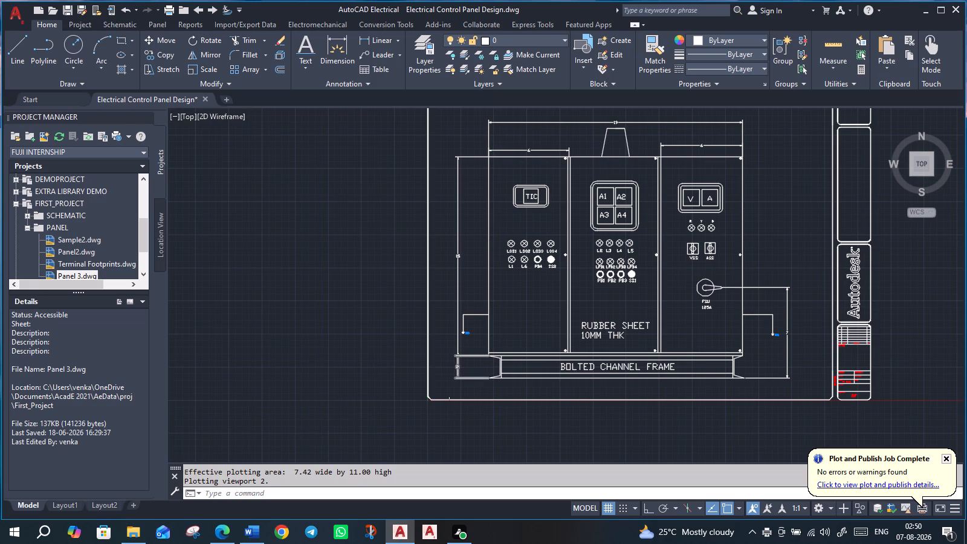
Examine the full panel sheet, the RUBBER SHEET 10MM THK note, and the width dimensions and border along the drawing's top.
middle_drag(442, 417, 369, 418)
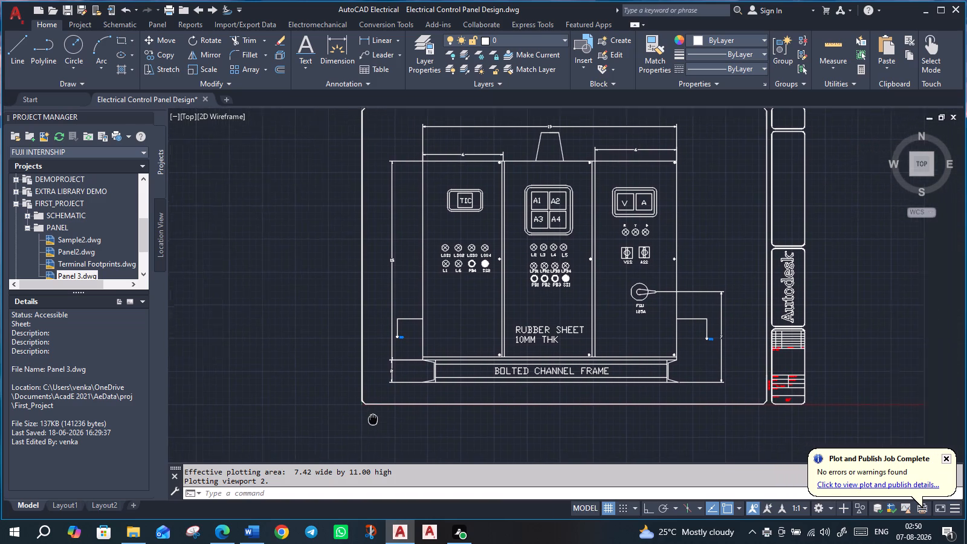
middle_drag(369, 418, 351, 413)
middle_drag(351, 413, 376, 416)
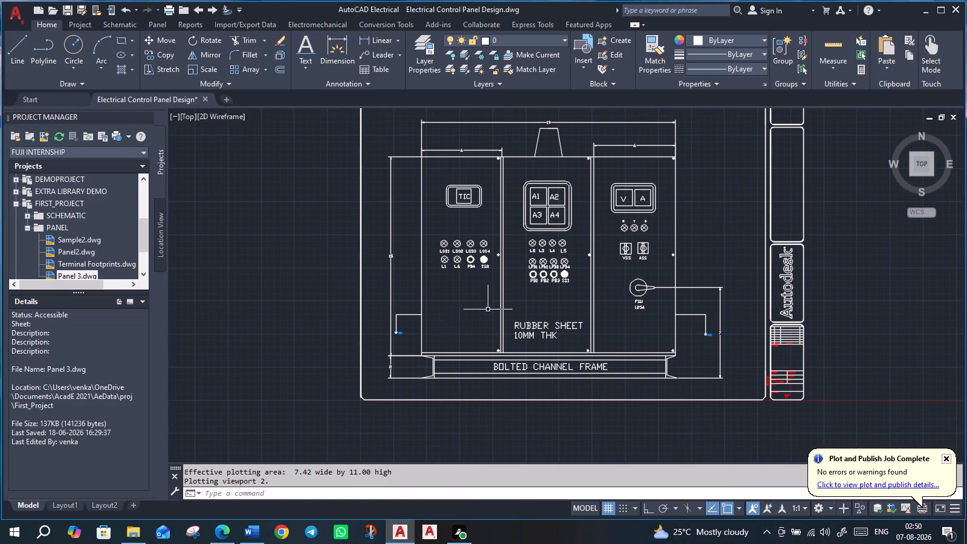
scroll(494, 297, up, 3)
scroll(499, 304, down, 3)
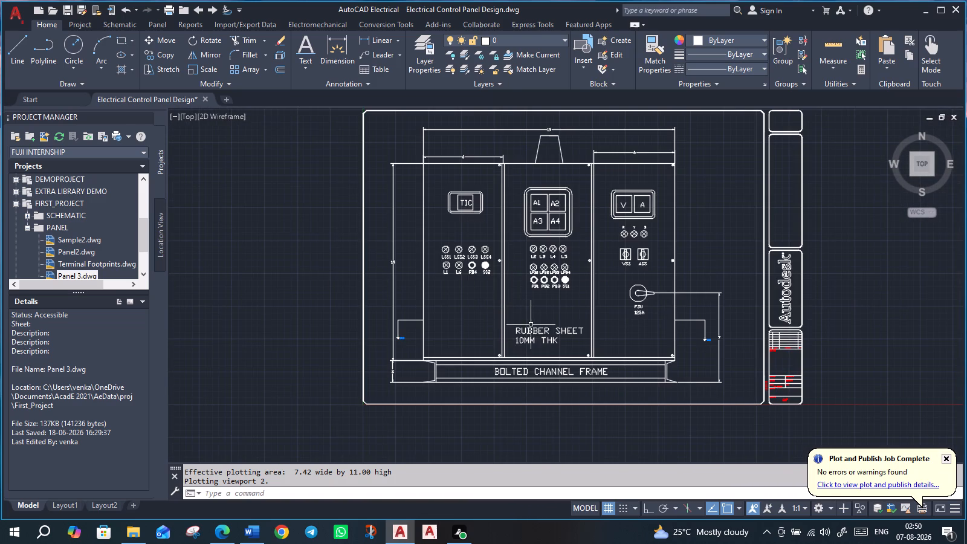
scroll(531, 325, down, 2)
scroll(532, 329, up, 6)
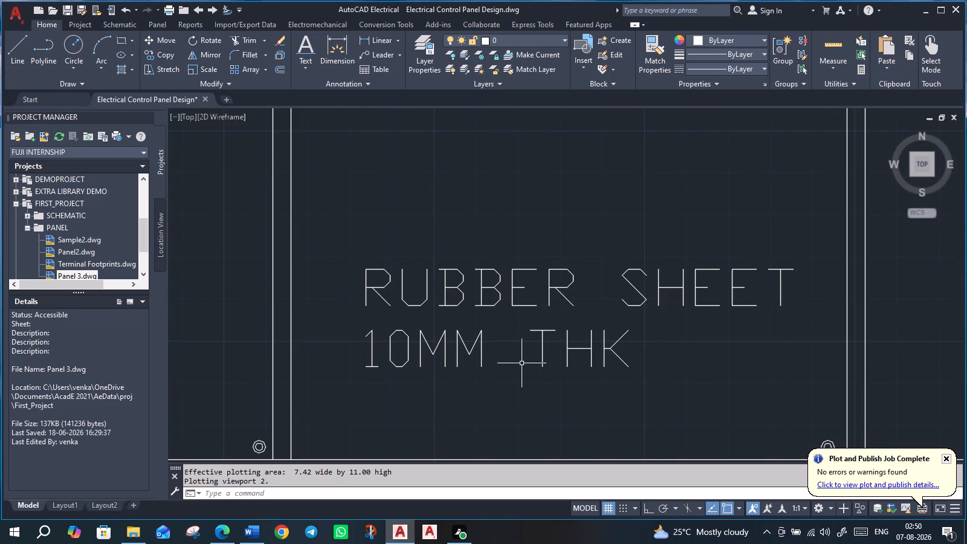
scroll(522, 363, down, 3)
middle_drag(545, 333, 556, 445)
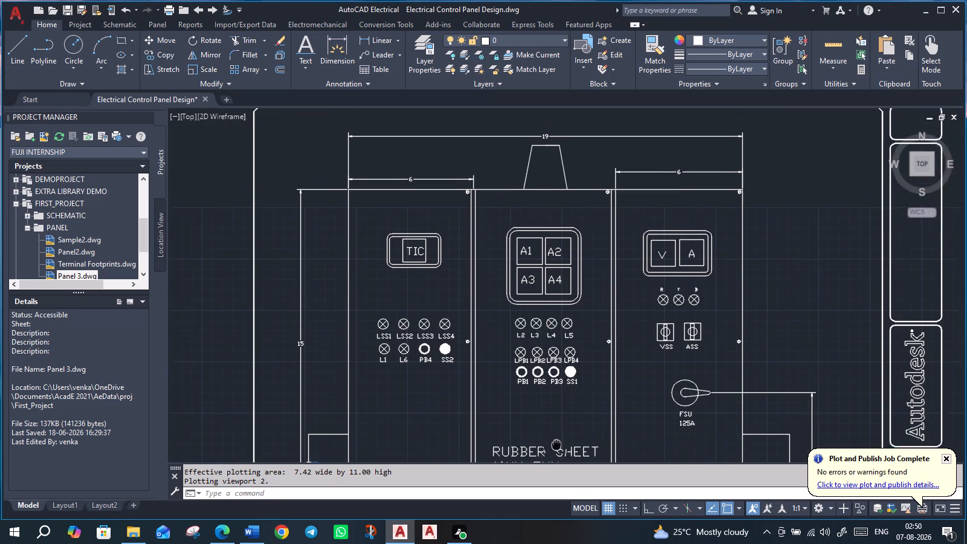
middle_drag(556, 445, 556, 452)
scroll(568, 410, down, 1)
scroll(421, 210, up, 1)
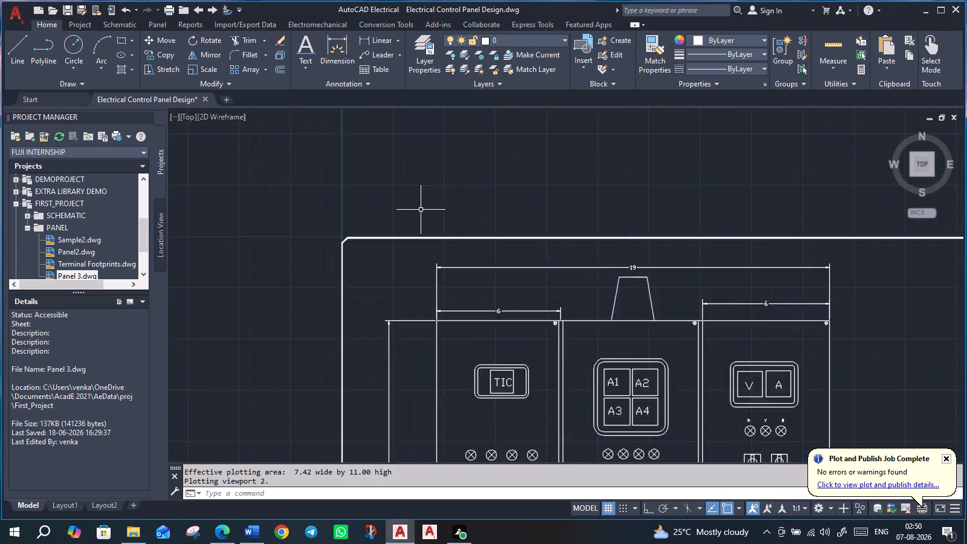
scroll(421, 210, up, 1)
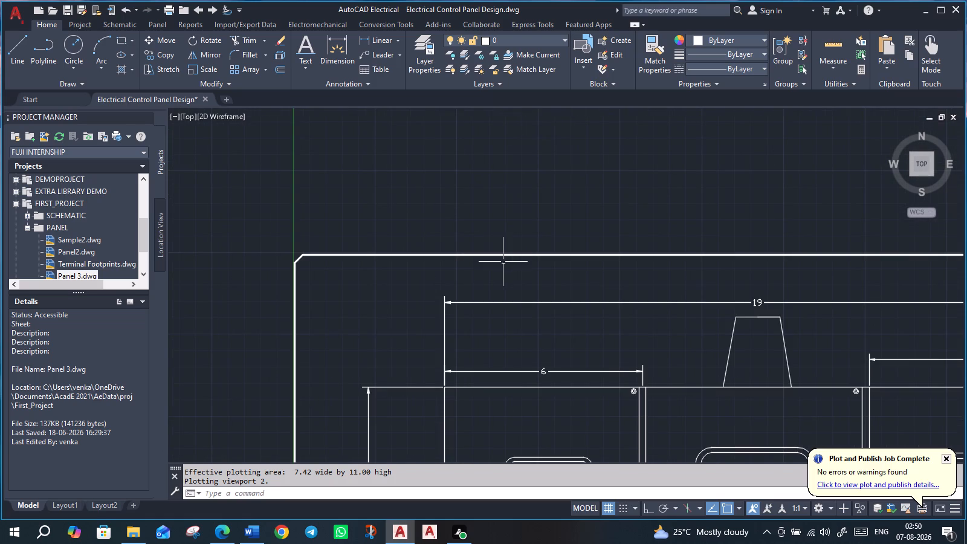
scroll(515, 277, down, 1)
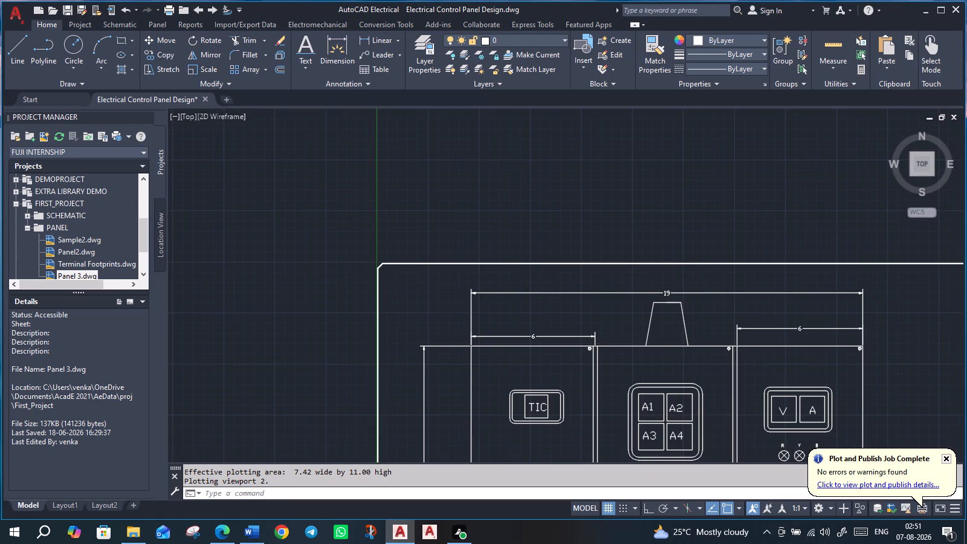
middle_drag(543, 280, 416, 152)
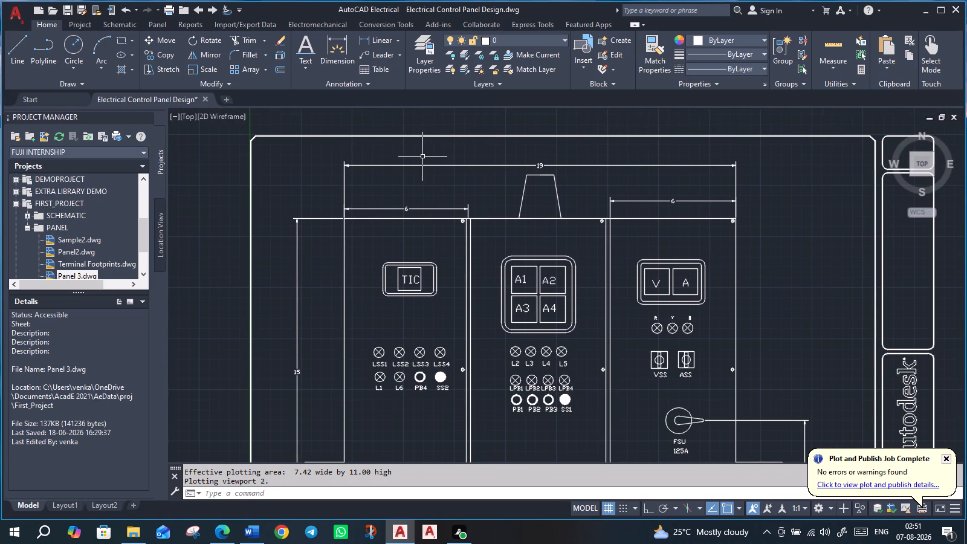
scroll(422, 157, down, 1)
scroll(422, 158, up, 1)
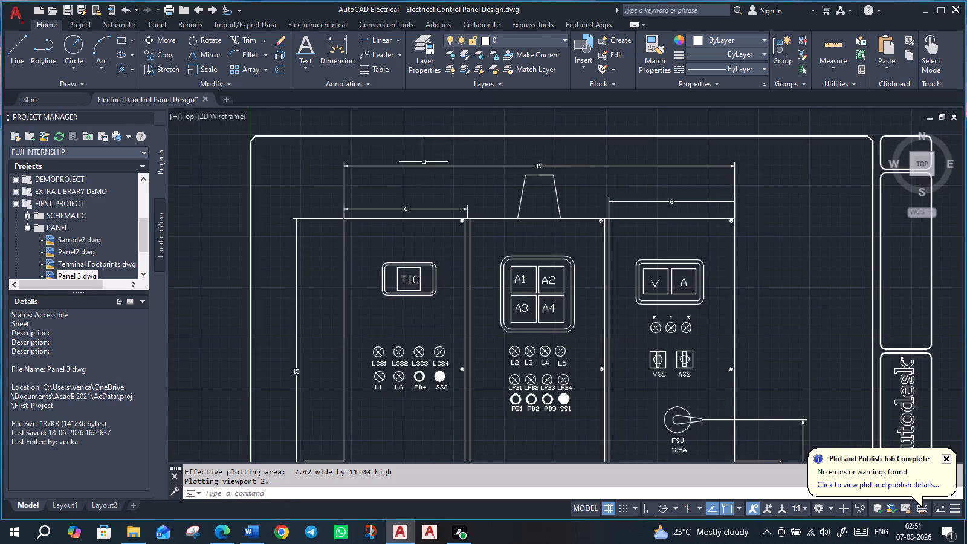
scroll(462, 266, down, 2)
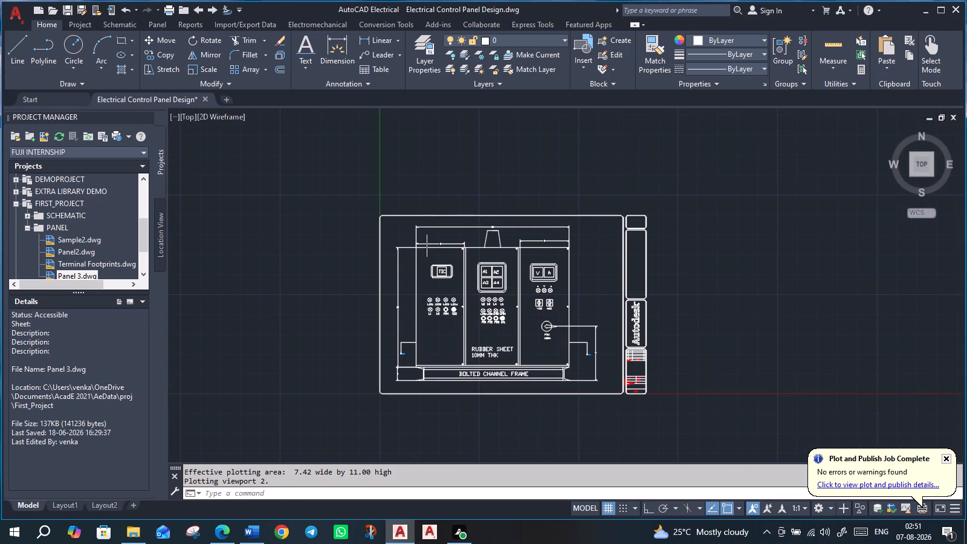
scroll(415, 217, up, 2)
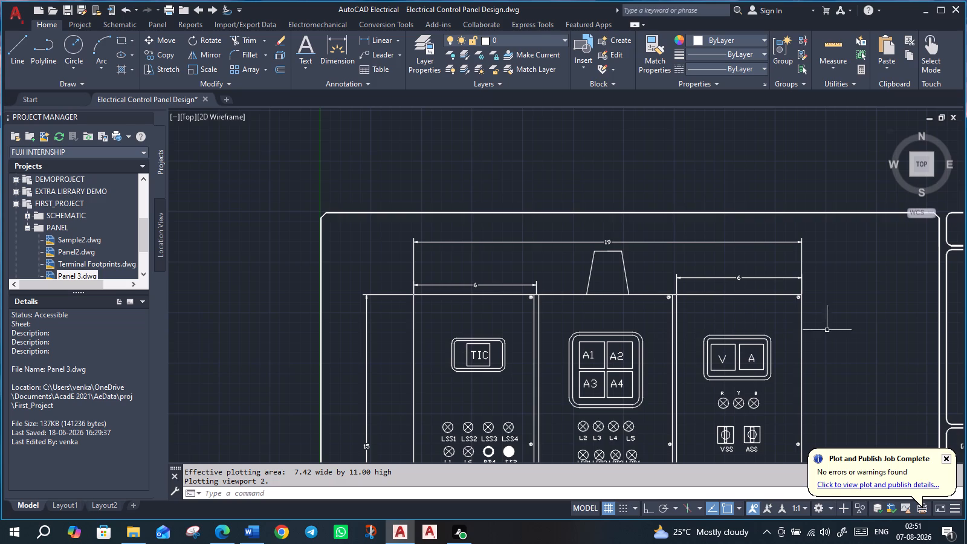
Examine the panel's lamps and switches, the FSU handle with its height dimension, the bolted channel frame and the whole sheet.
middle_drag(831, 321, 668, 189)
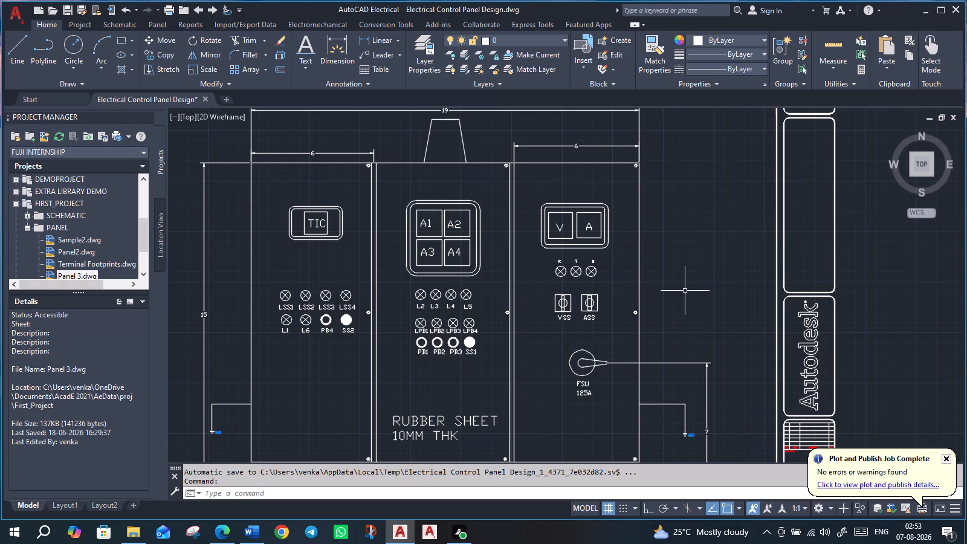
middle_drag(693, 314, 719, 282)
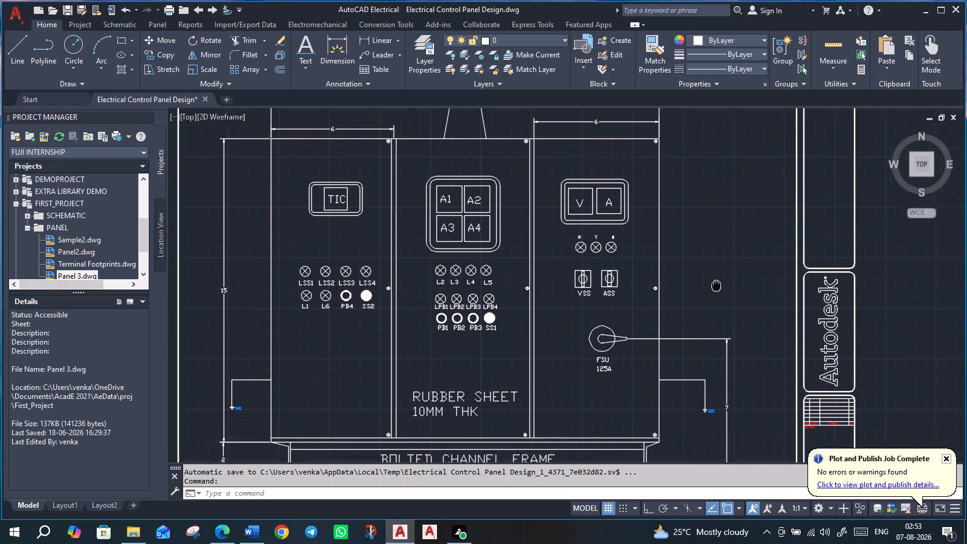
middle_drag(719, 282, 725, 271)
scroll(724, 271, down, 2)
scroll(723, 272, up, 3)
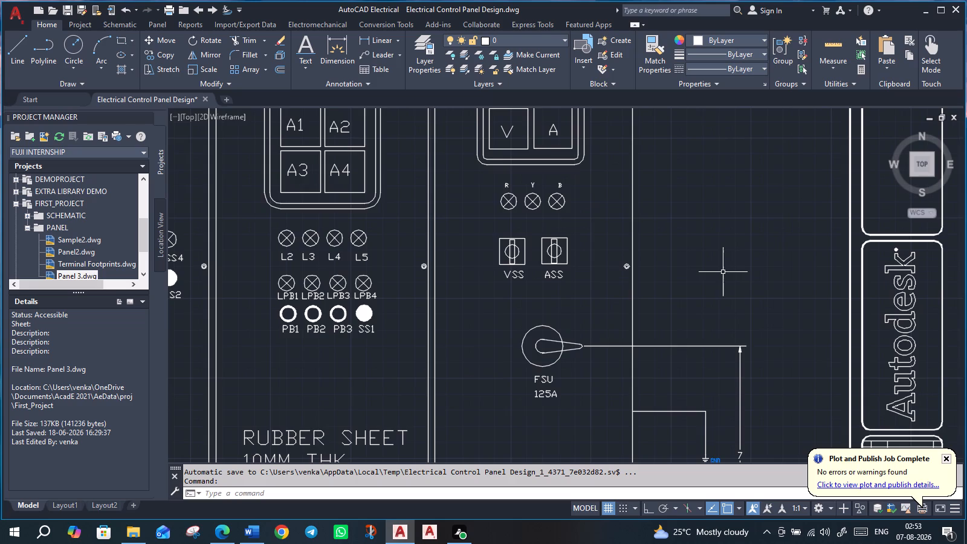
scroll(723, 272, down, 2)
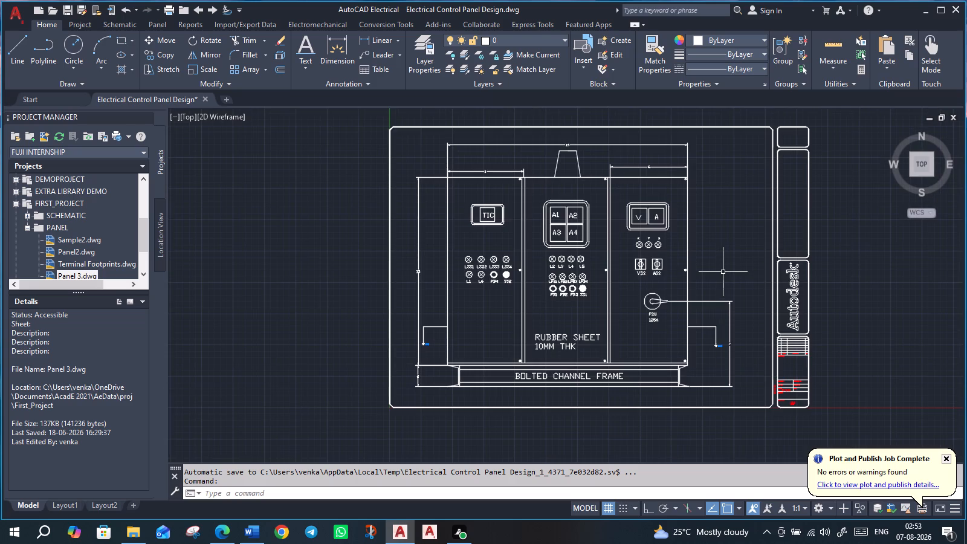
scroll(565, 324, up, 3)
scroll(540, 288, down, 2)
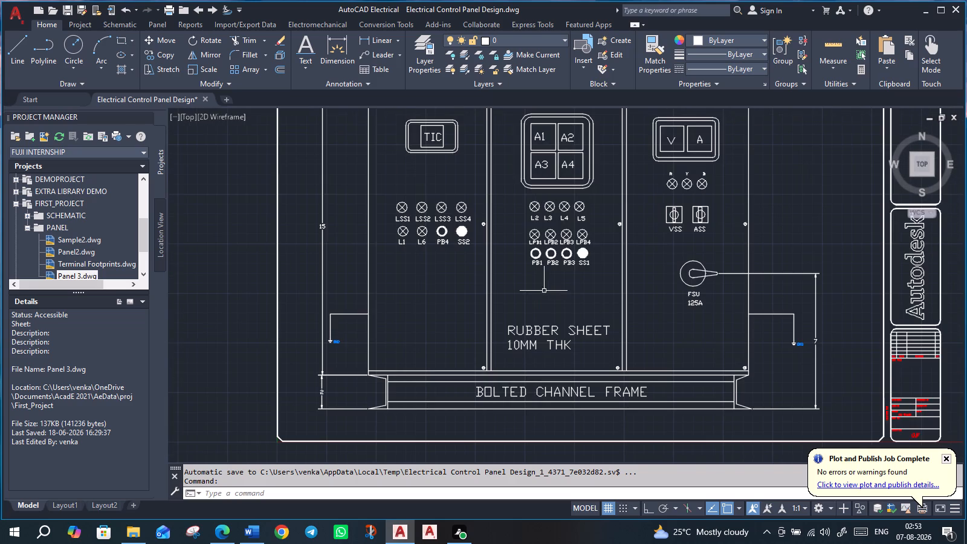
scroll(511, 266, down, 1)
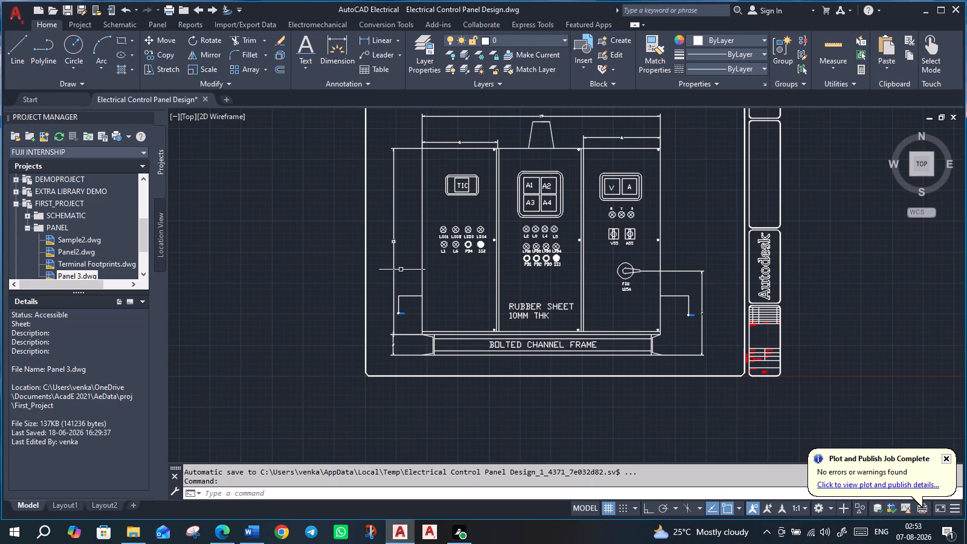
scroll(407, 251, up, 1)
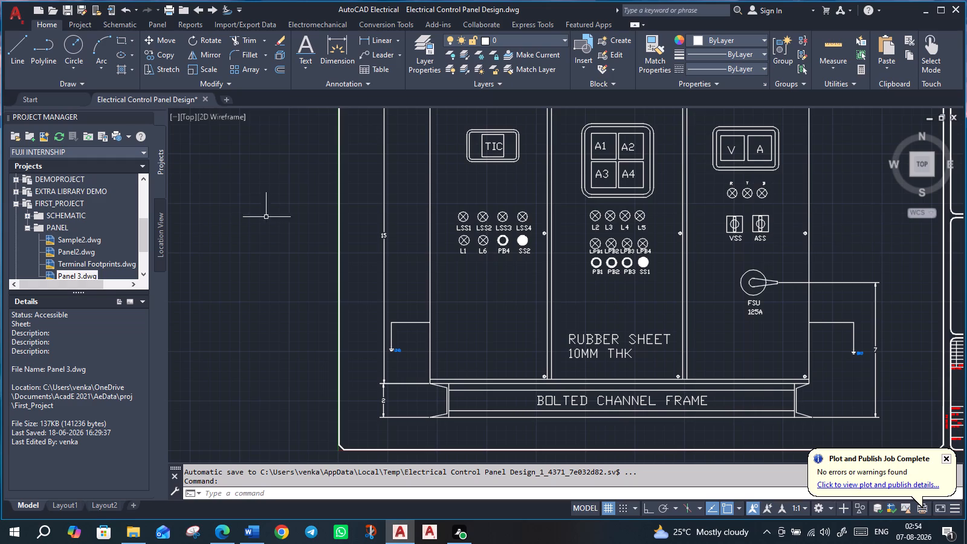
scroll(432, 271, up, 1)
scroll(447, 260, down, 2)
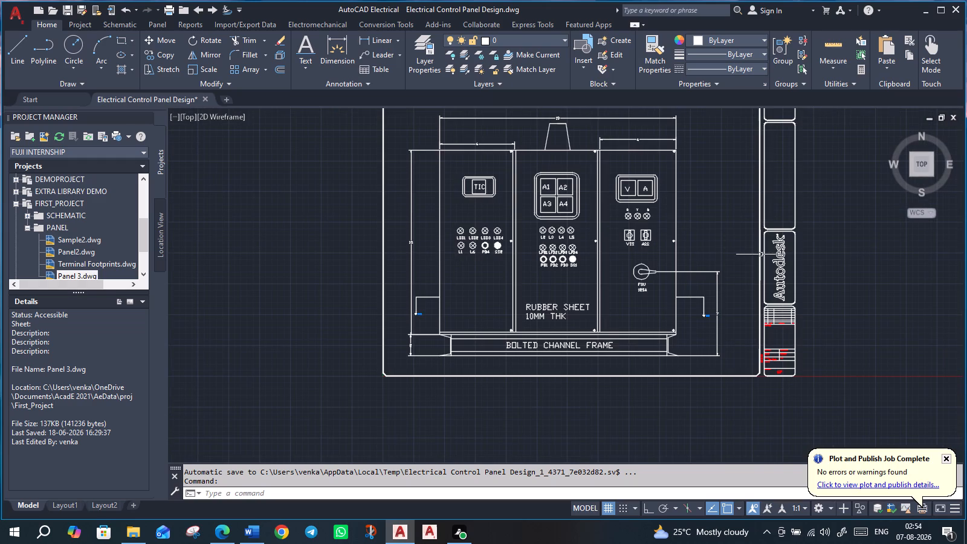
middle_drag(701, 222, 695, 260)
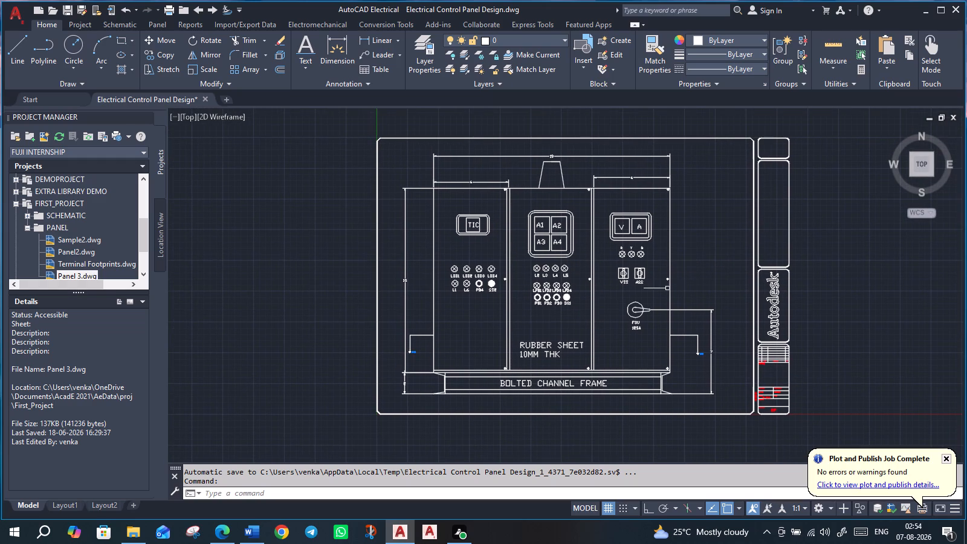
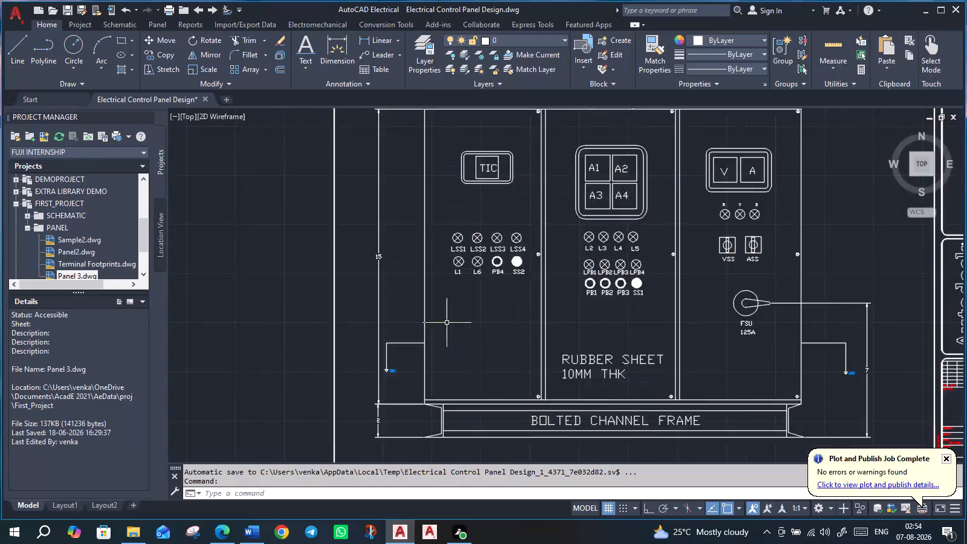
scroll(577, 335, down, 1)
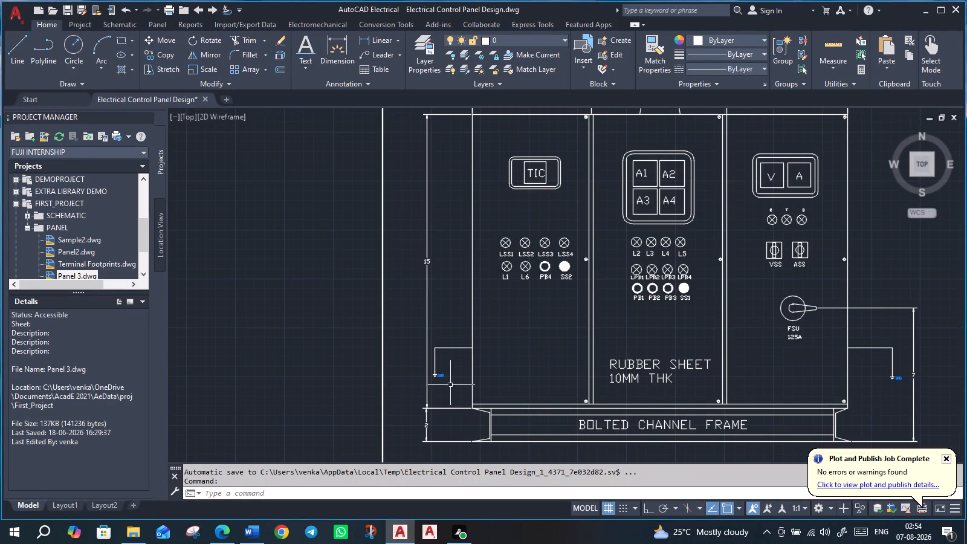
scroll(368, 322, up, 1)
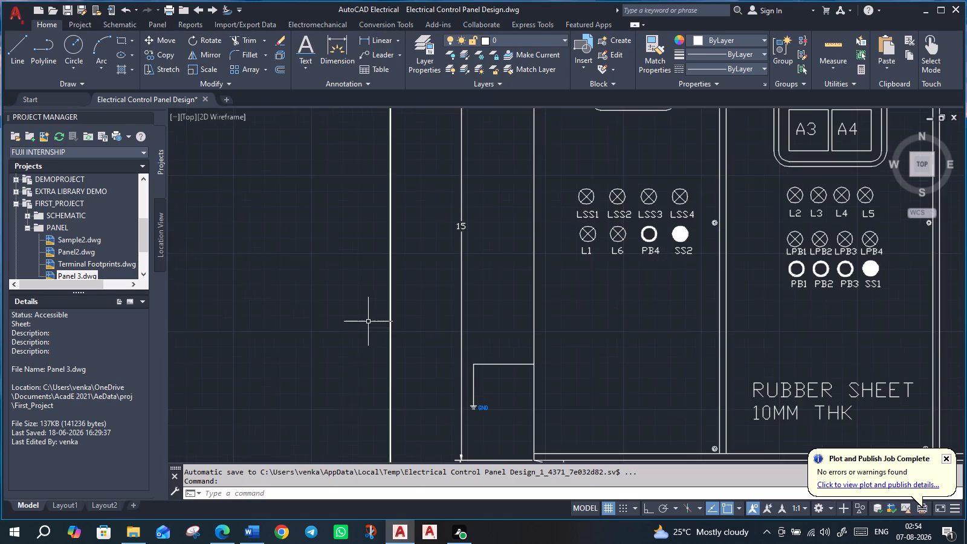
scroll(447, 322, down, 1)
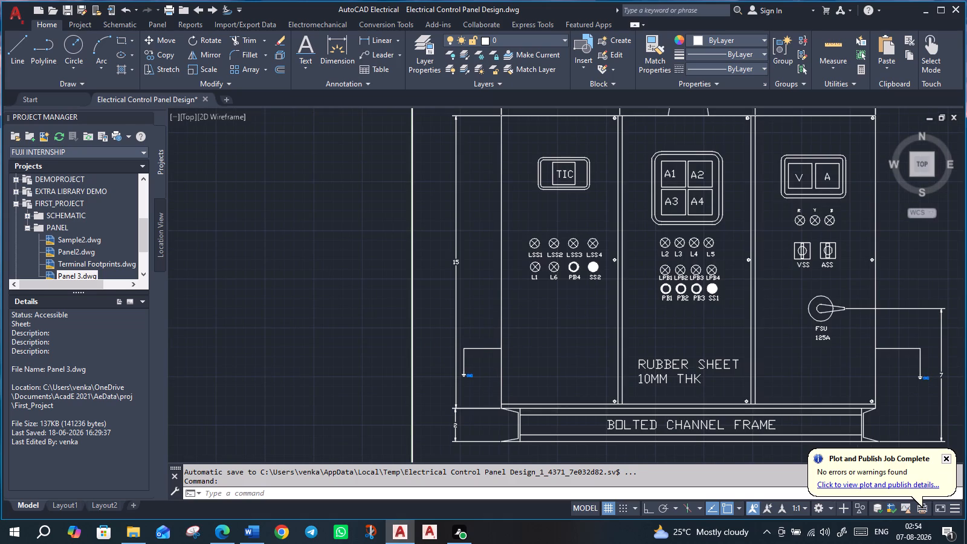
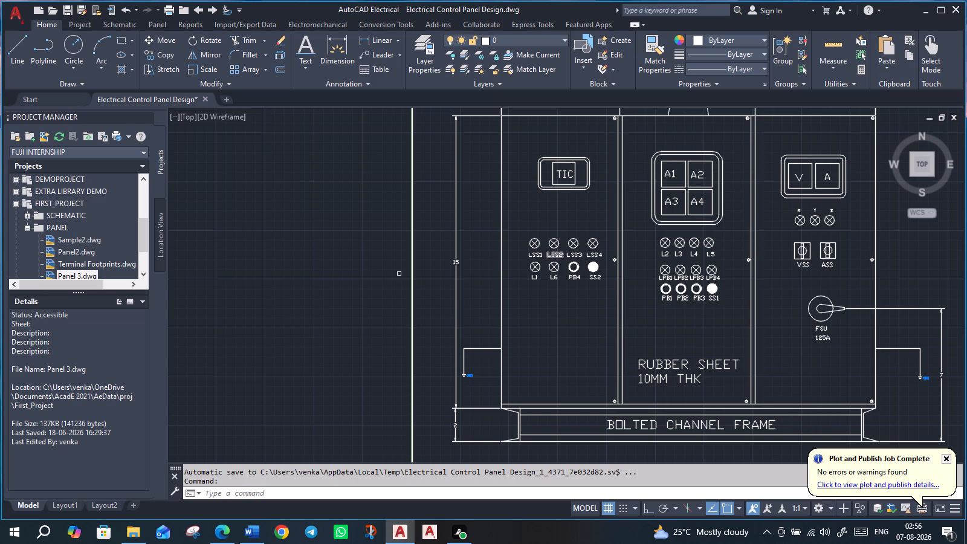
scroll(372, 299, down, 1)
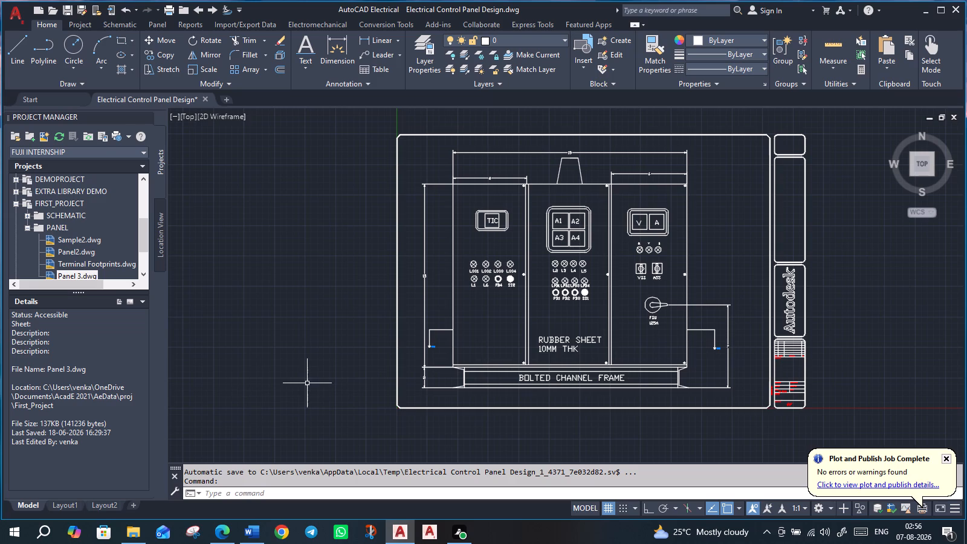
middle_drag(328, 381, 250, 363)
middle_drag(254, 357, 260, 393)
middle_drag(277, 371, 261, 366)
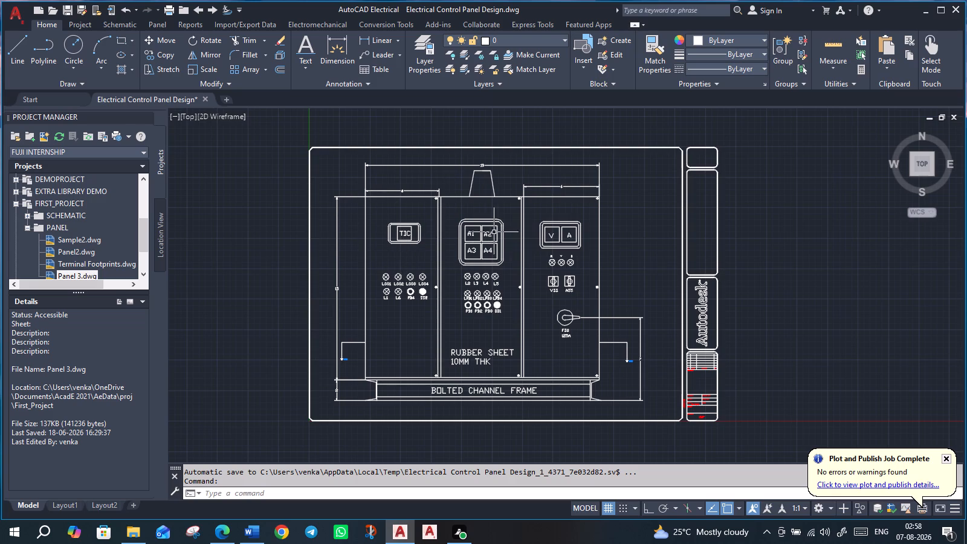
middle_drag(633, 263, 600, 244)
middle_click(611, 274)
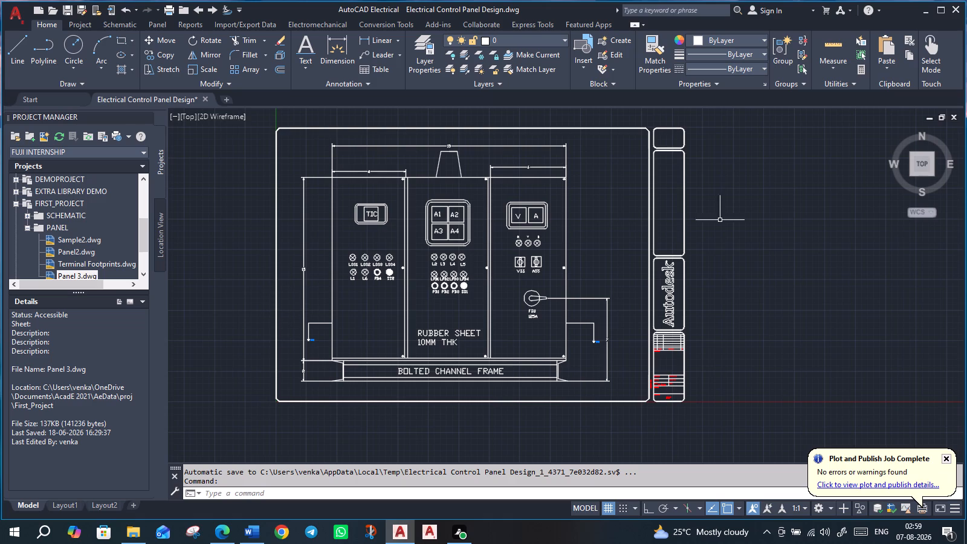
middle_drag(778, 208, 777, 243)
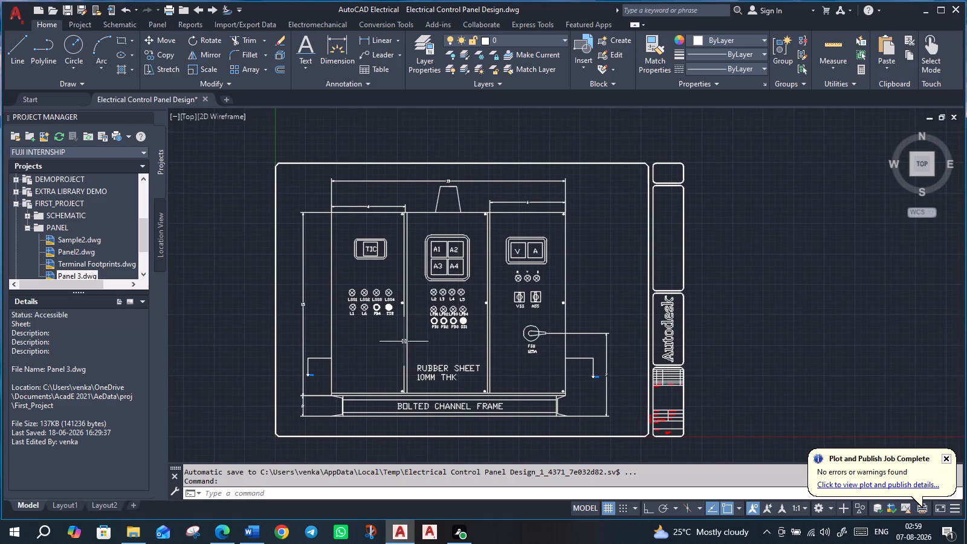
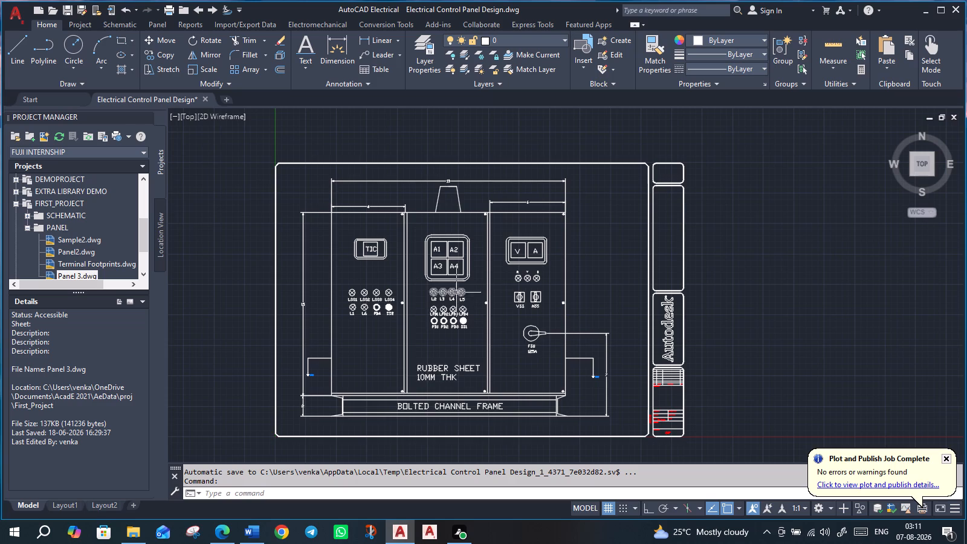
Save the finished Electrical Control Panel Design drawing under its existing file name.
scroll(457, 306, up, 1)
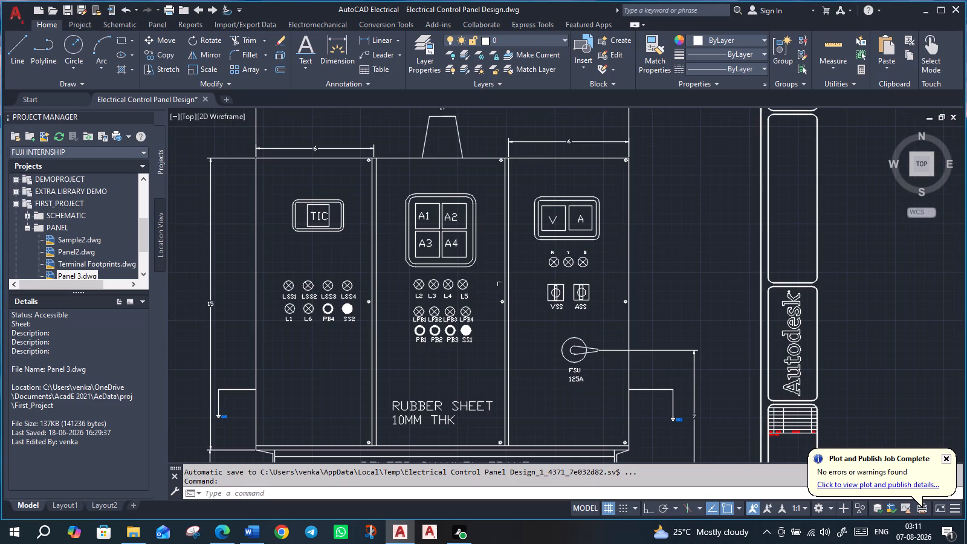
scroll(513, 282, down, 1)
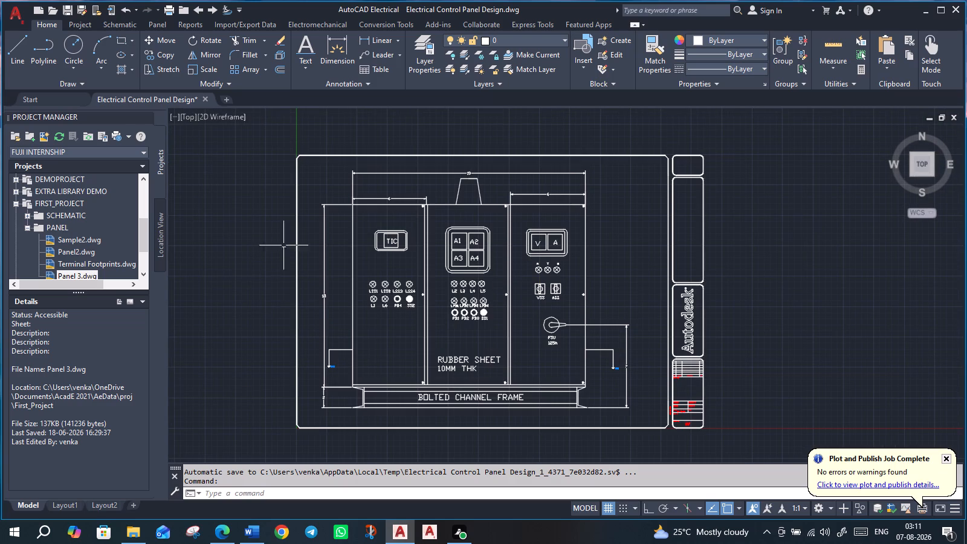
key(ctrl+s)
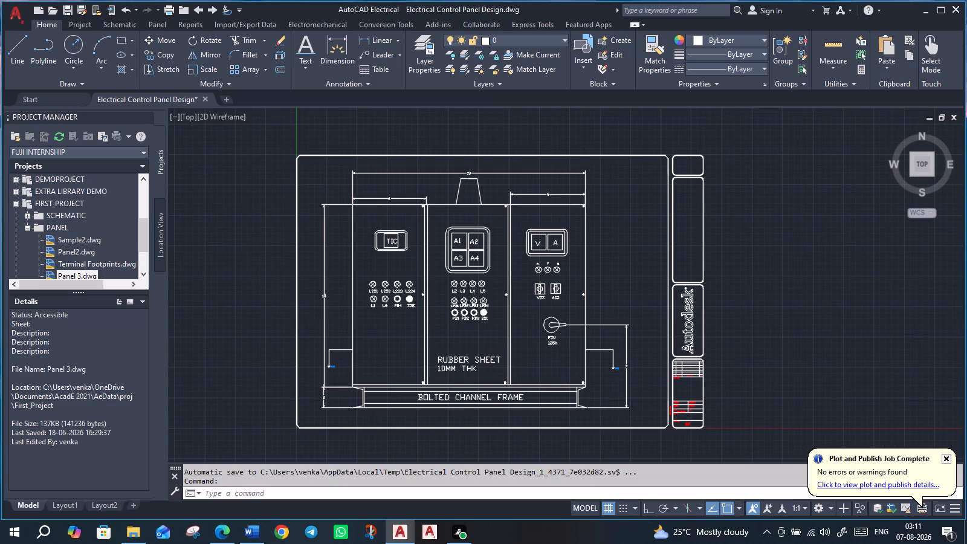